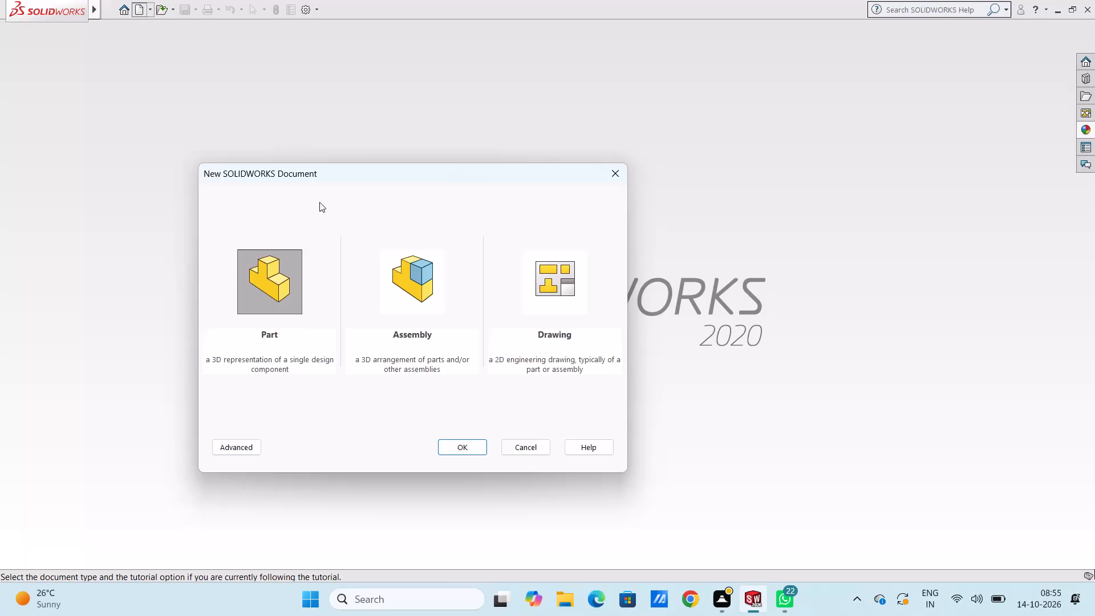
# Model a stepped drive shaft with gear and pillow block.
# Create a new part document and start a sketch on the Front Plane.
pyautogui.click(460, 442)
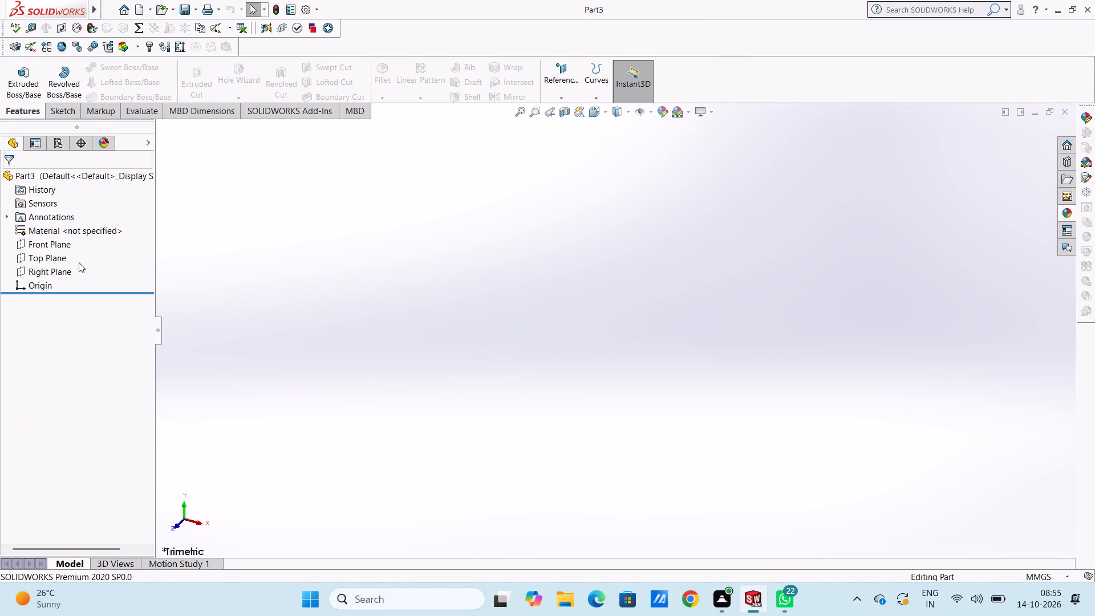
pyautogui.click(51, 243)
pyautogui.click(63, 228)
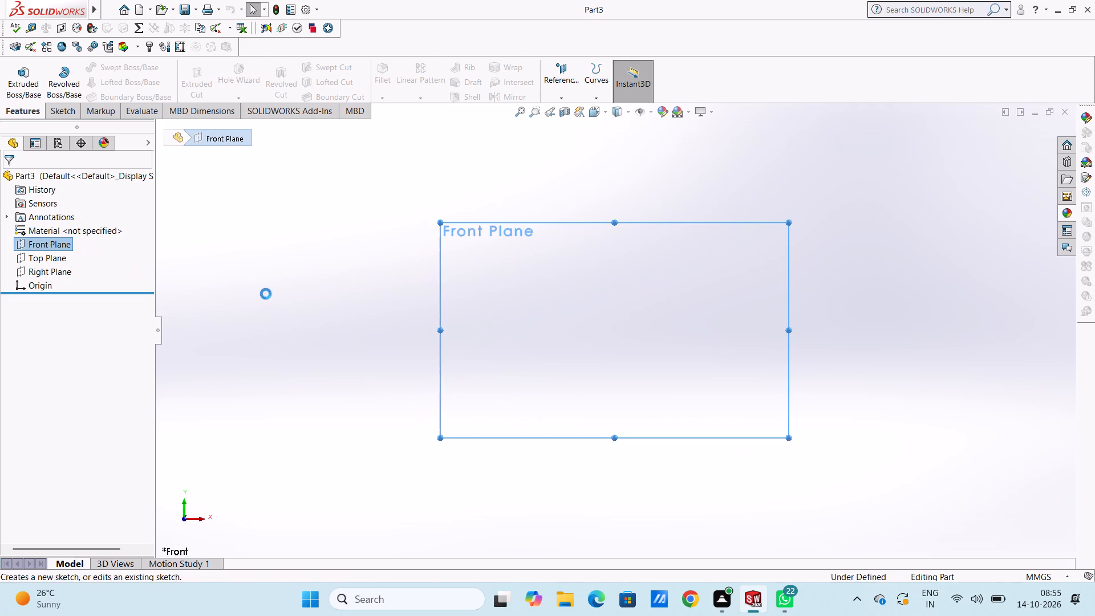
pyautogui.click(271, 290)
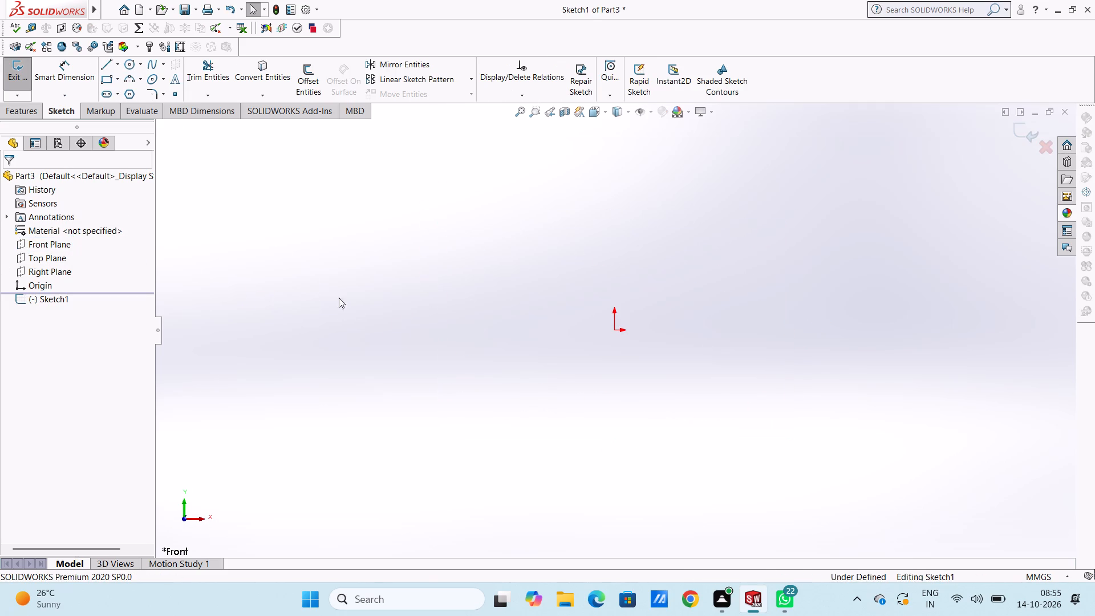
# Sketch a circle centred on the origin with a radius of about 24.85 mm.
pyautogui.click(131, 62)
pyautogui.click(611, 329)
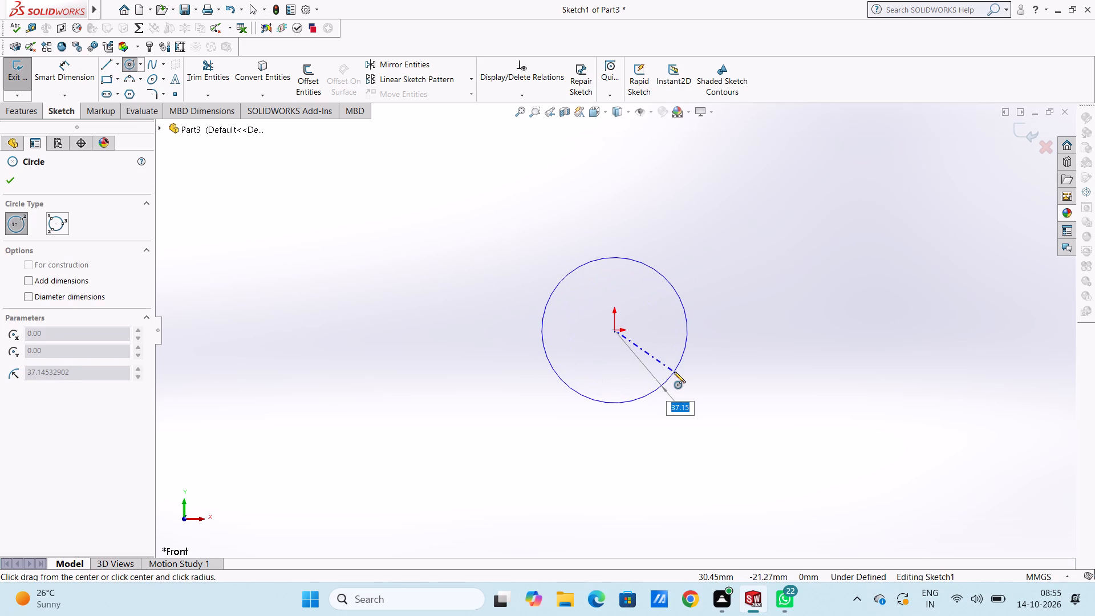
pyautogui.click(631, 376)
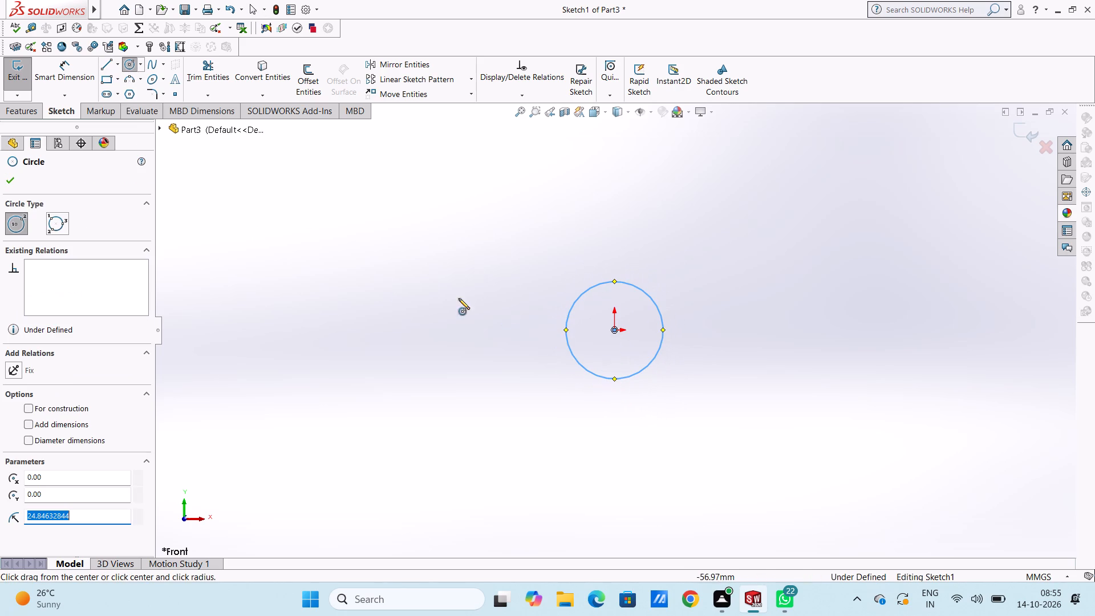
pyautogui.click(13, 179)
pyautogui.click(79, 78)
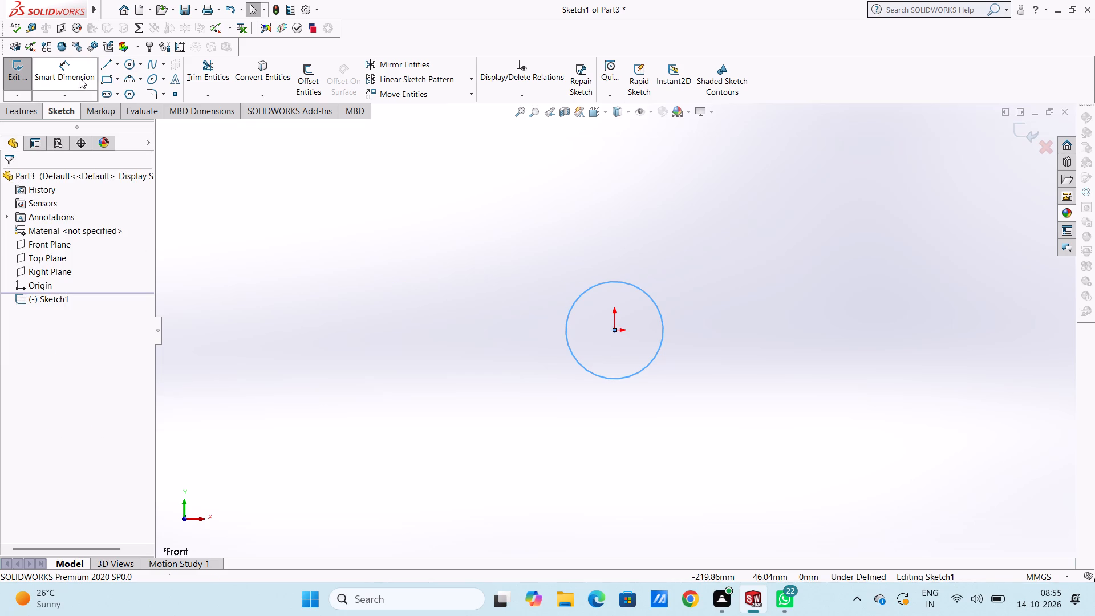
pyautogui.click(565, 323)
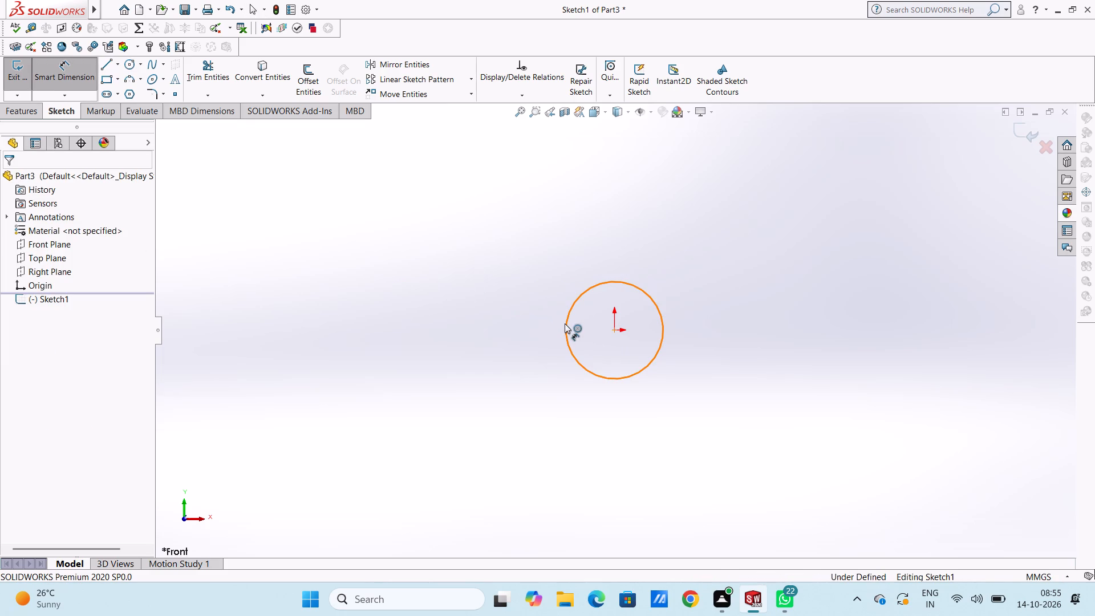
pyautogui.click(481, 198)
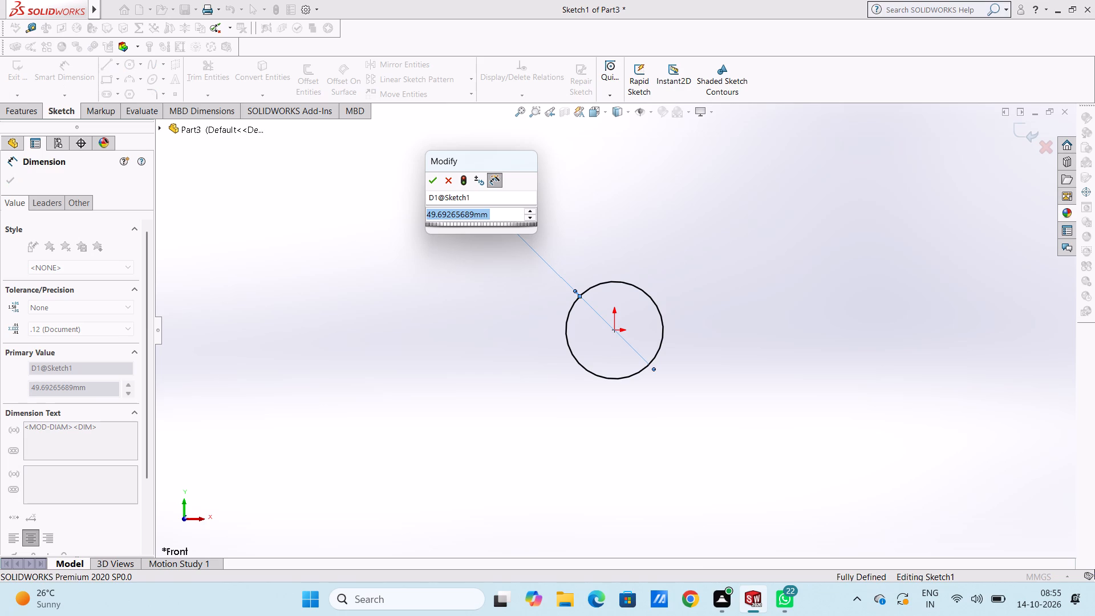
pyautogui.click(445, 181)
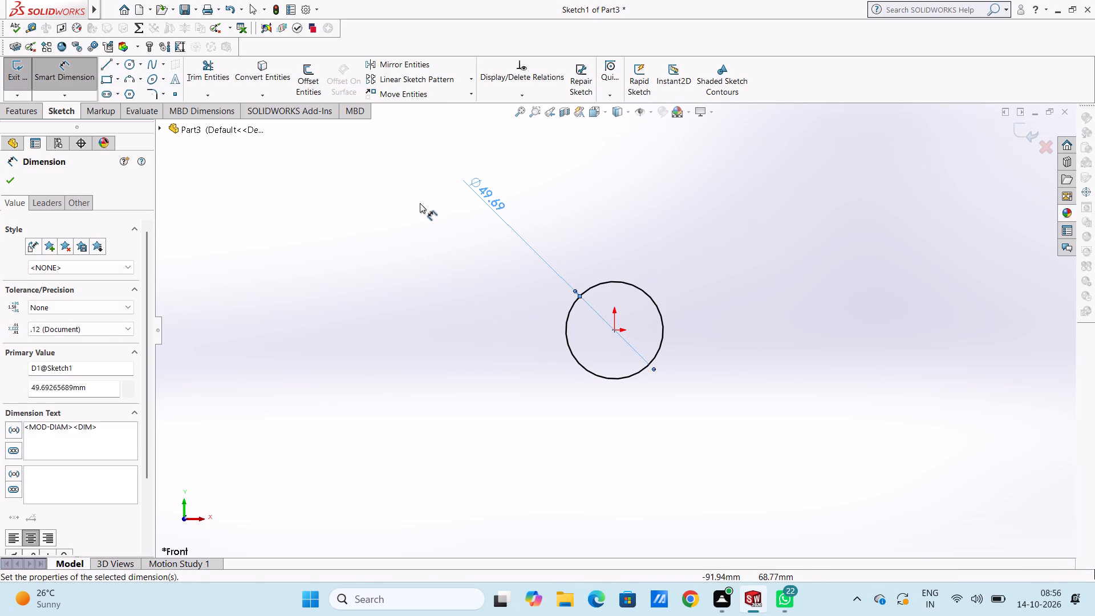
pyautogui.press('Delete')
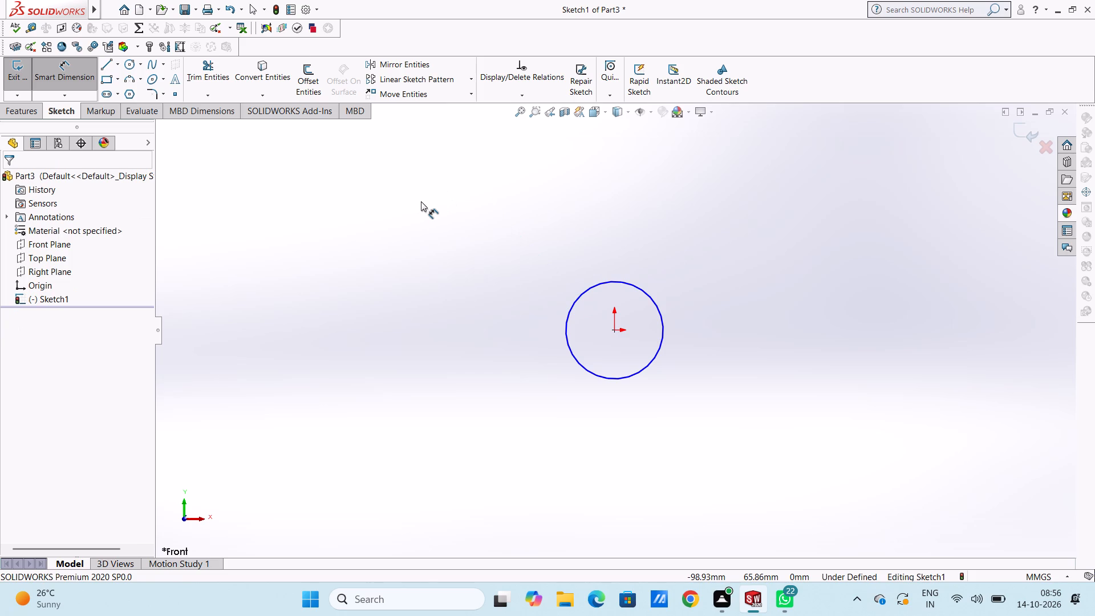
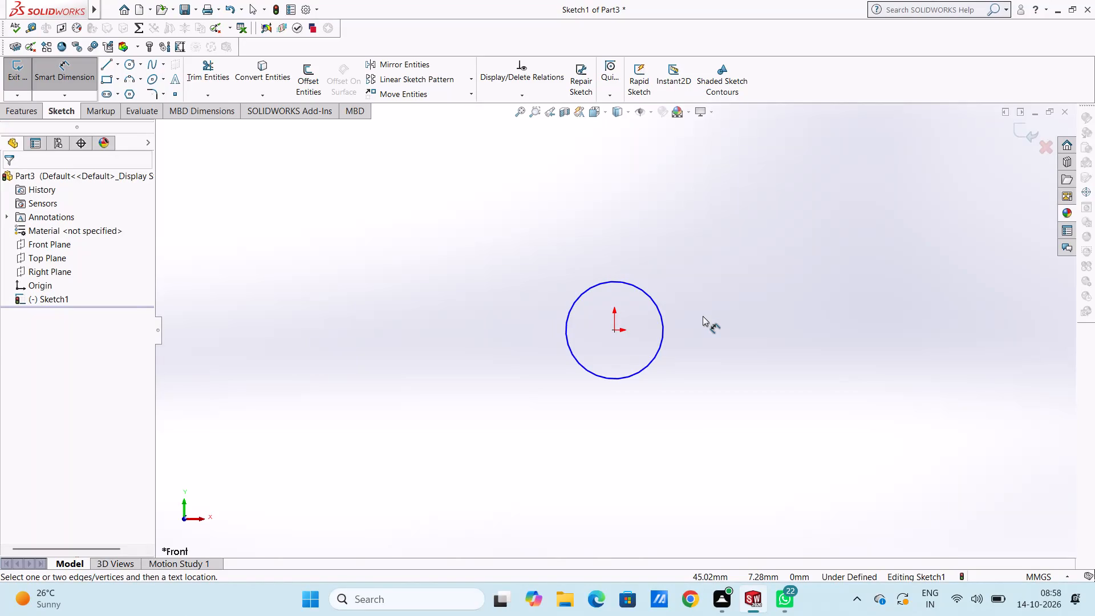
# Dimension the circle's diameter and set it to 24 mm.
pyautogui.click(605, 374)
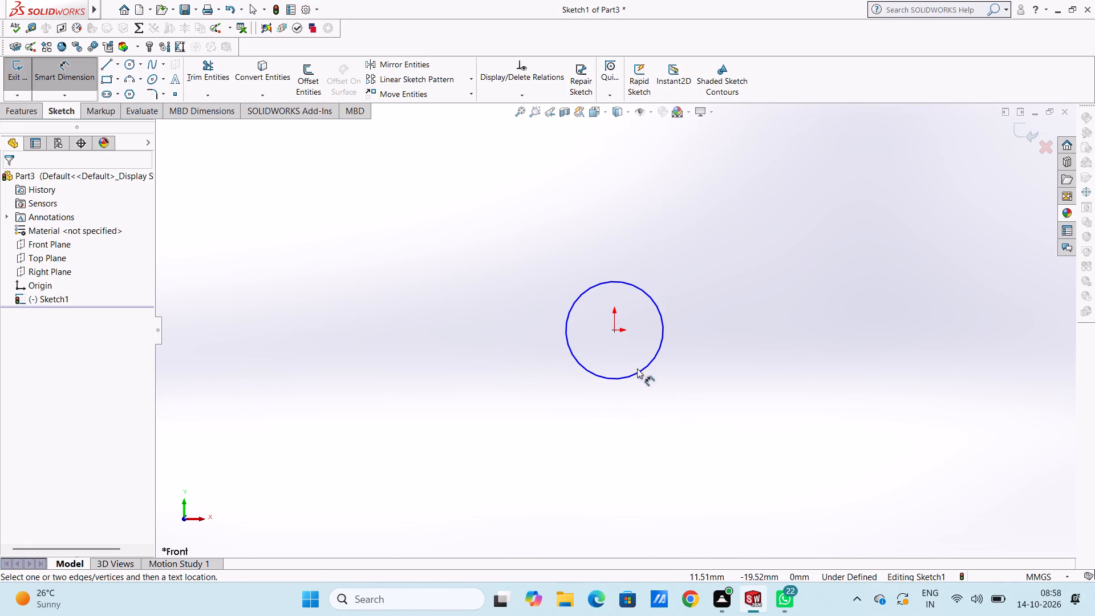
pyautogui.click(637, 372)
pyautogui.click(747, 459)
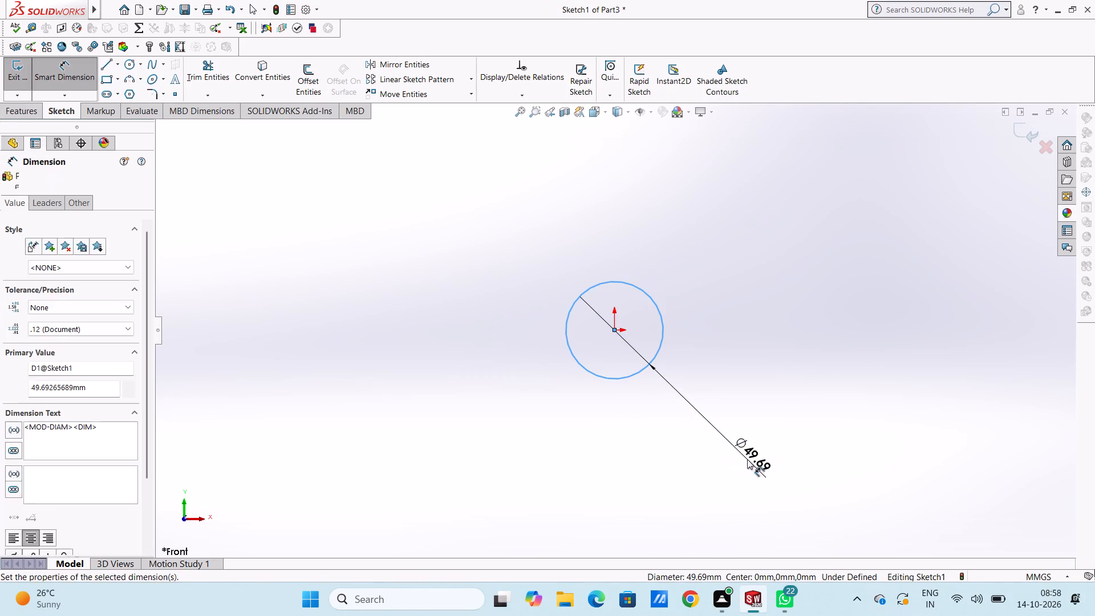
pyautogui.write('24')
pyautogui.press('Return')
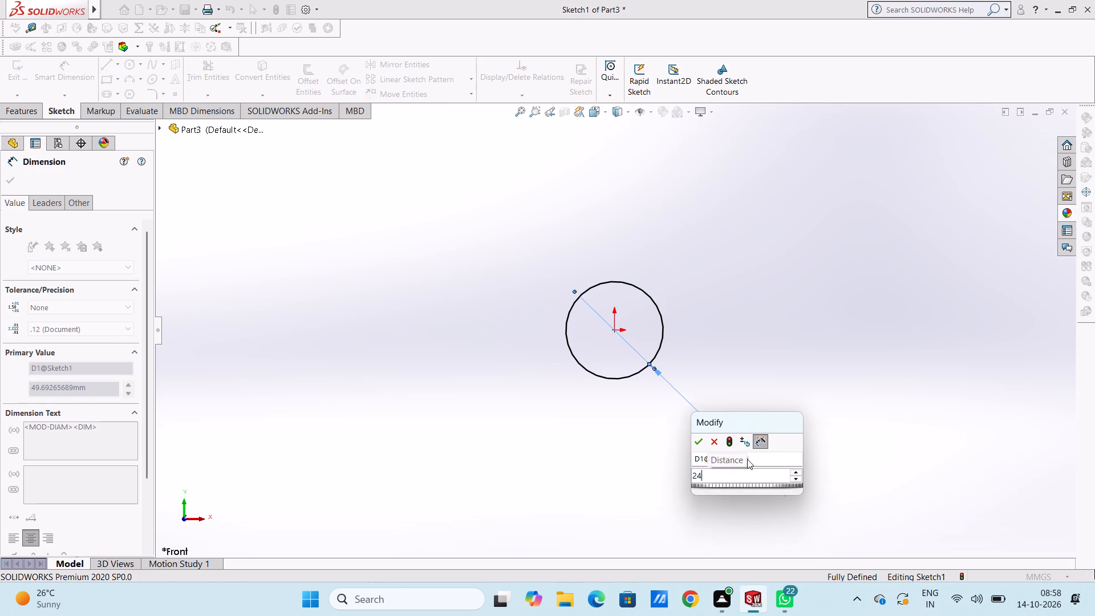
pyautogui.click(405, 352)
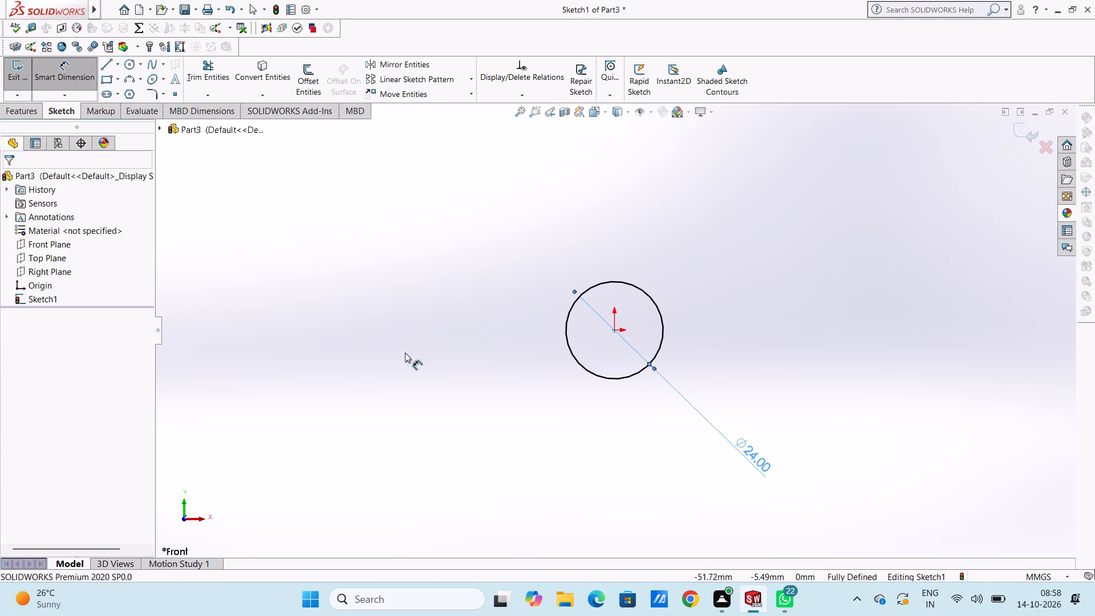
pyautogui.scroll(3, 675, 335)
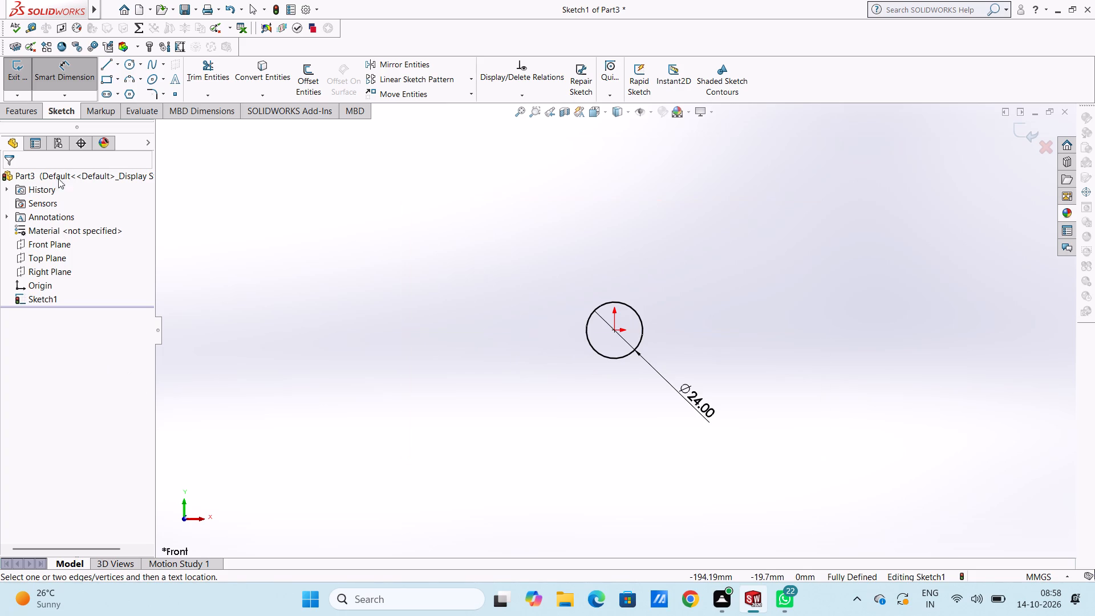
pyautogui.click(86, 72)
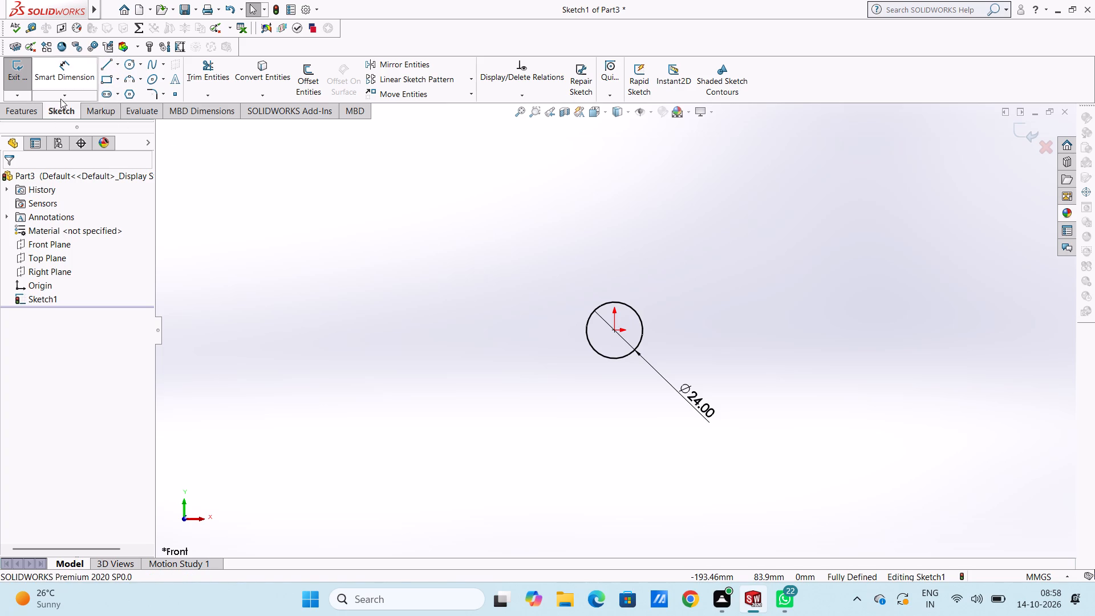
# Extrude the circle as a boss with a blind depth of 25 mm.
pyautogui.click(33, 112)
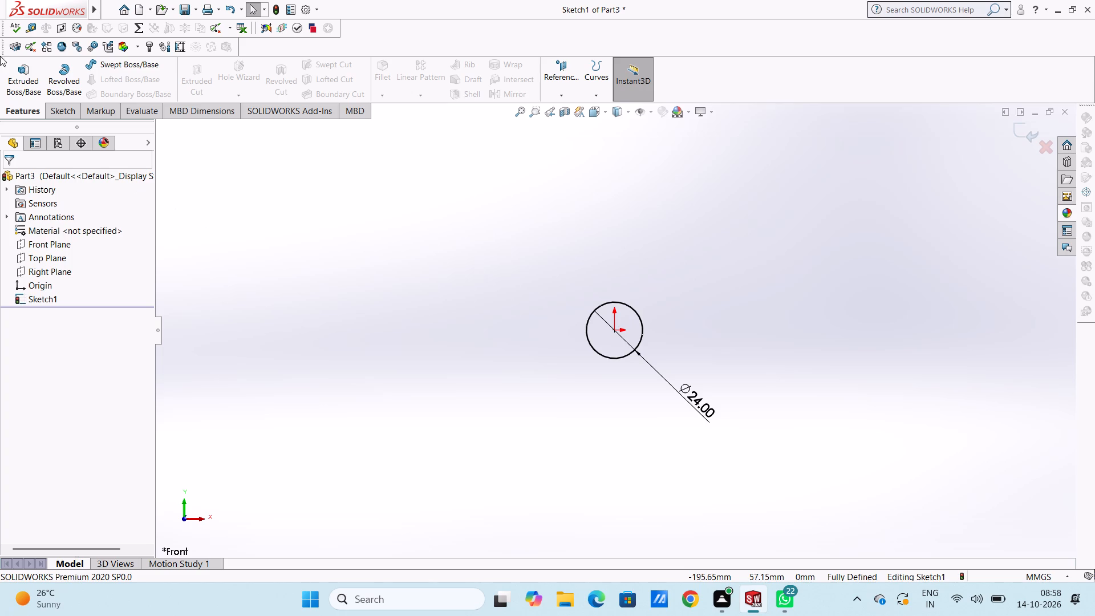
pyautogui.click(30, 86)
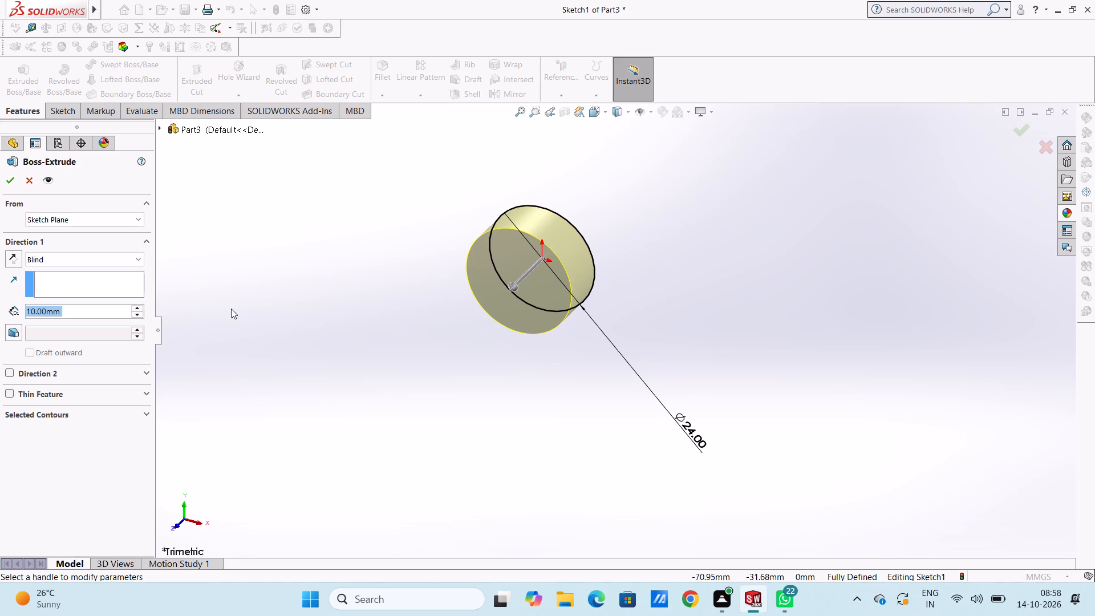
pyautogui.write('25')
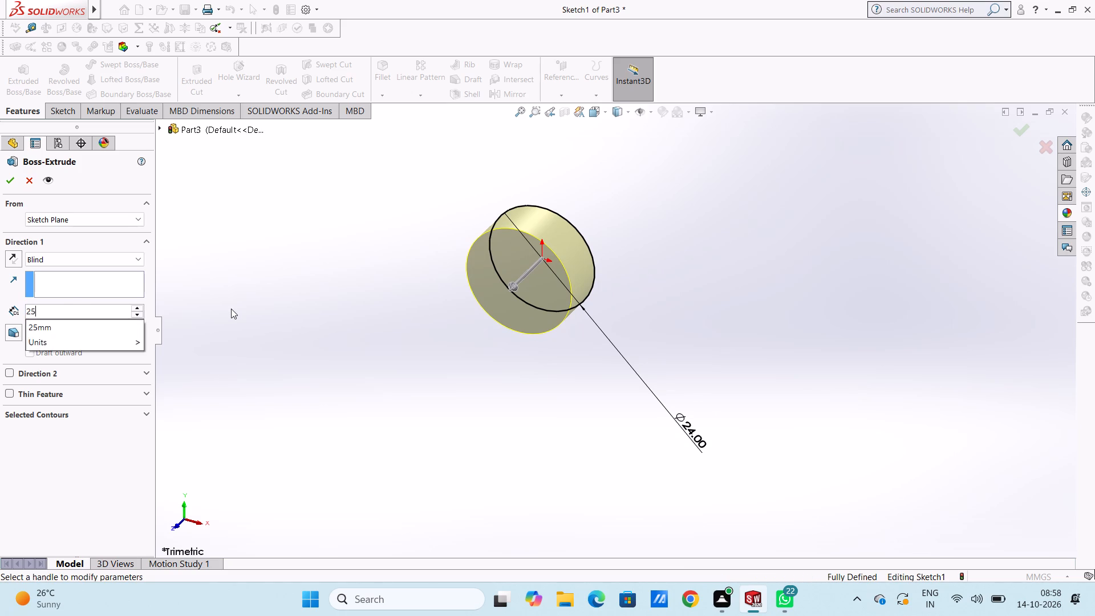
pyautogui.press('Return')
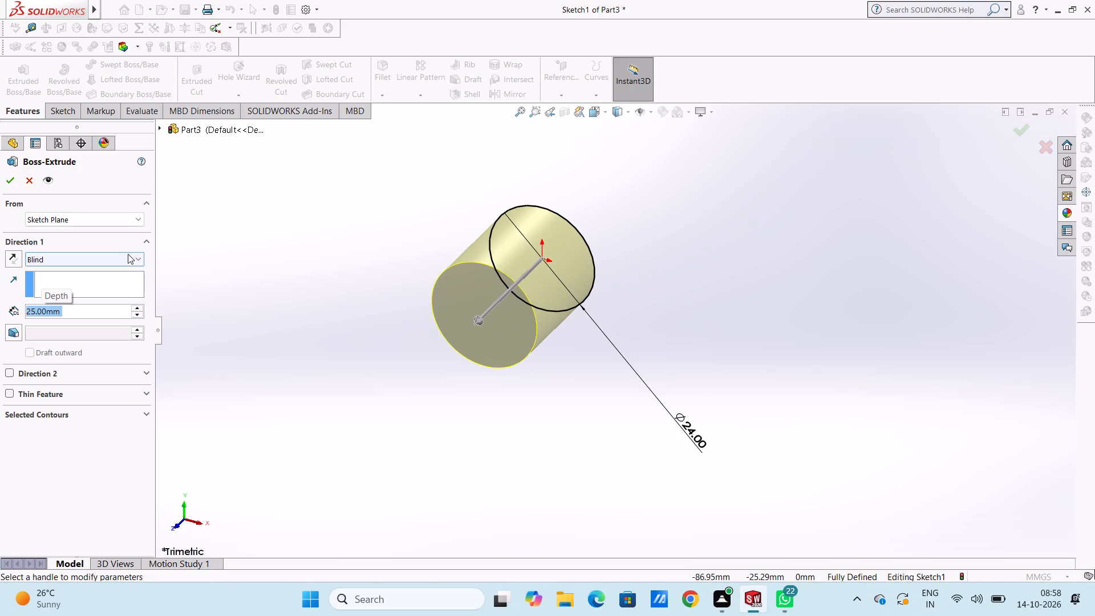
pyautogui.click(11, 177)
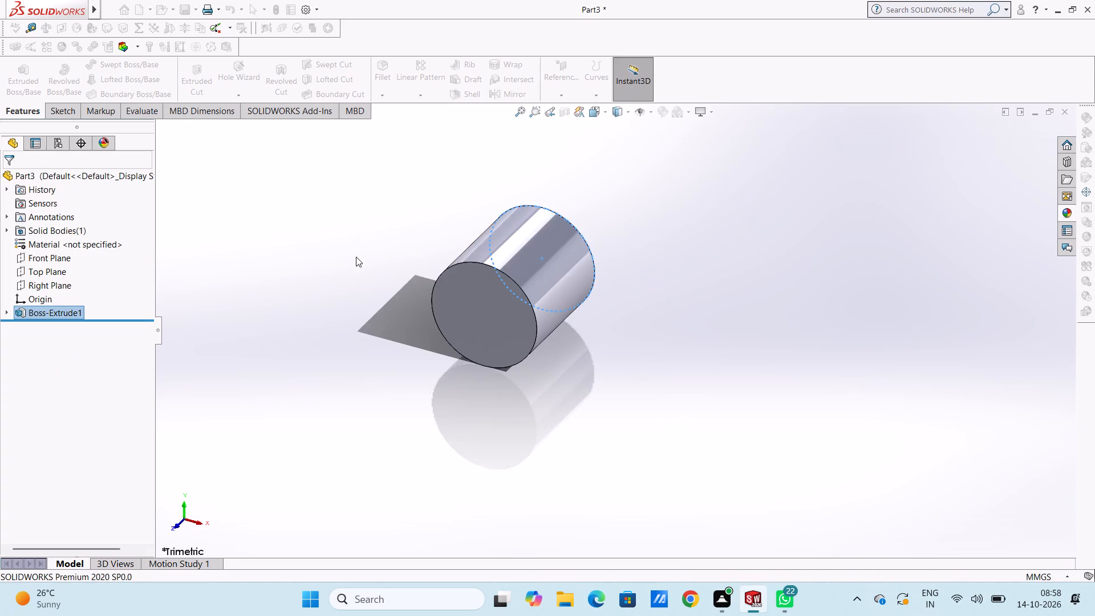
# Start a new sketch on the cylinder's front circular face, viewed from the front.
pyautogui.scroll(4, 356, 257)
pyautogui.click(406, 331)
pyautogui.moveTo(427, 342); pyautogui.dragTo(426, 307, button='middle')
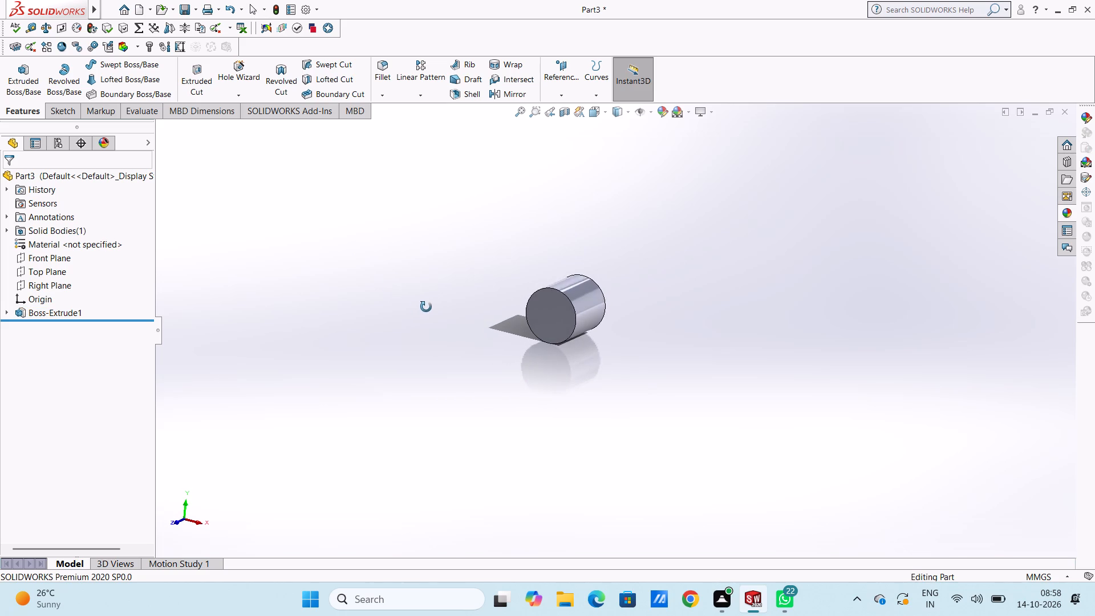
pyautogui.moveTo(426, 307); pyautogui.dragTo(416, 309, button='middle')
pyautogui.hotkey('ctrl', '1')
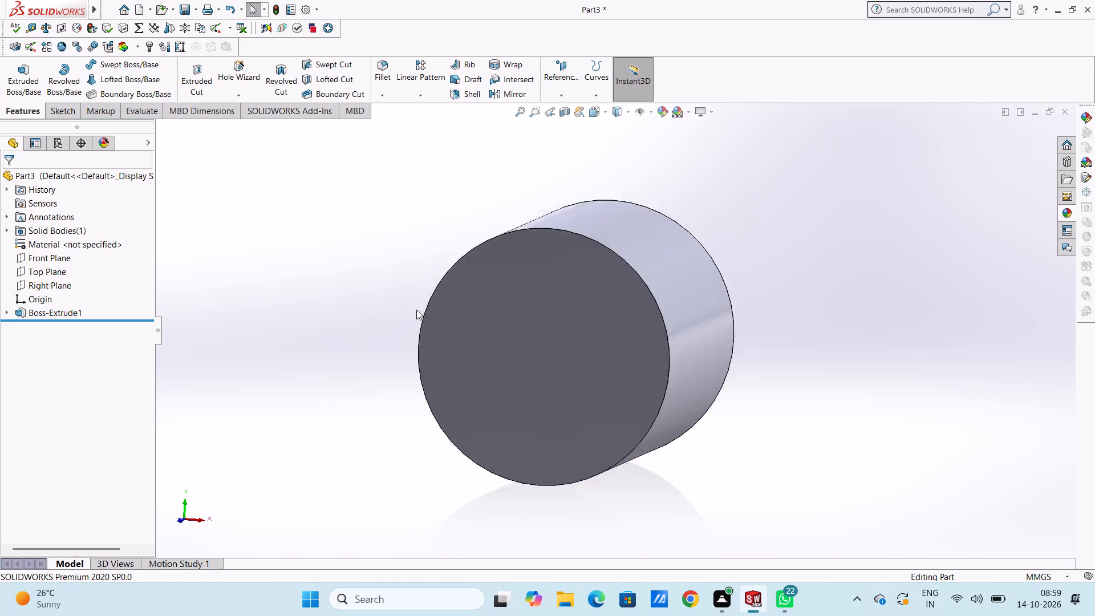
pyautogui.scroll(5, 416, 310)
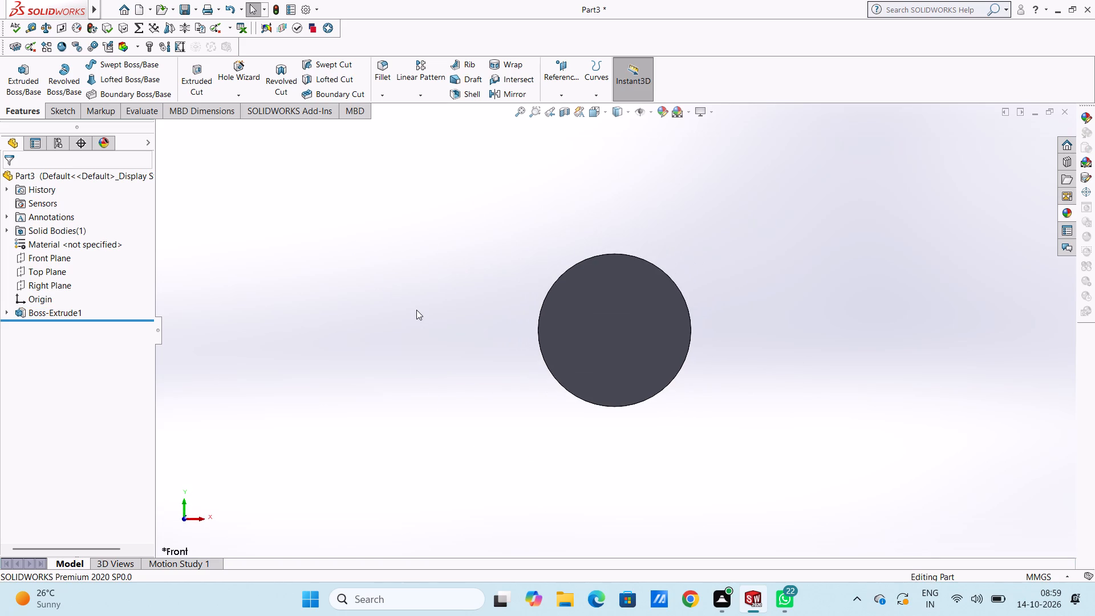
pyautogui.click(609, 317)
pyautogui.click(657, 289)
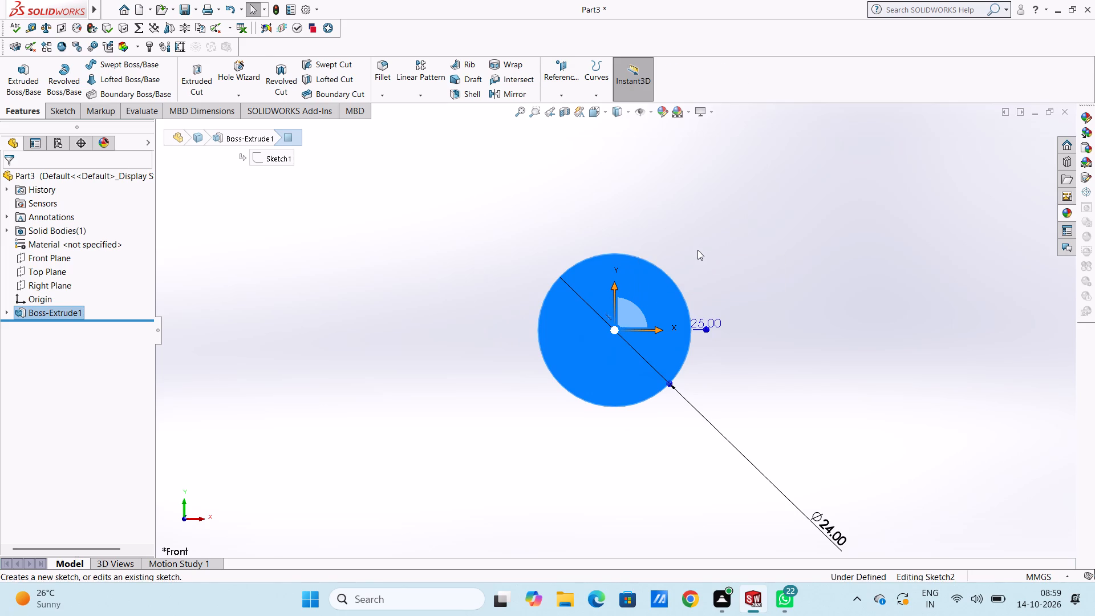
pyautogui.click(698, 248)
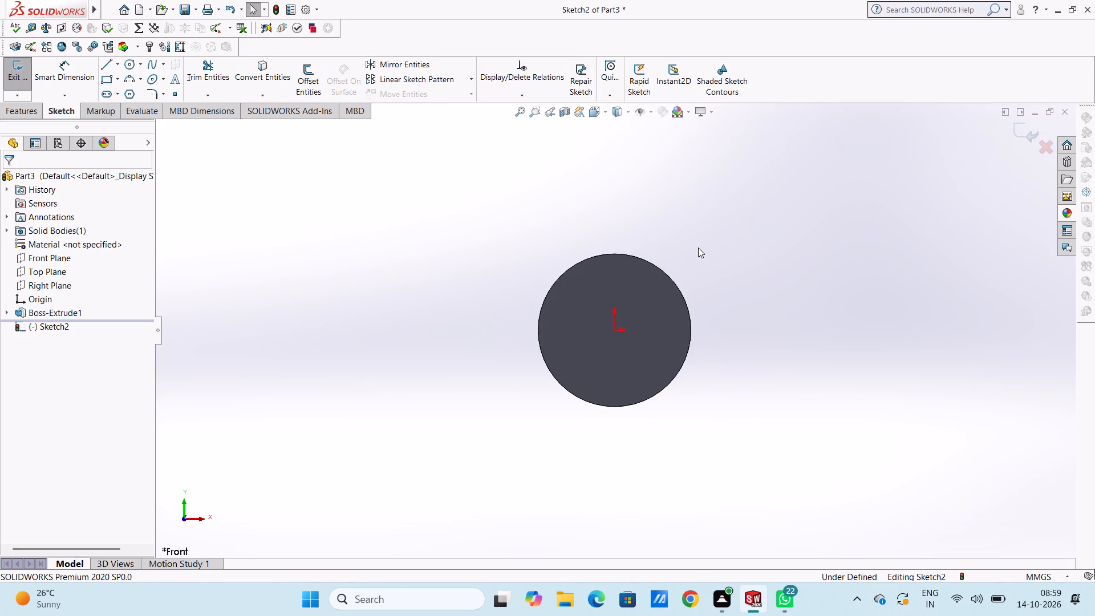
# Sketch a 12 mm vertical line from the origin up to the top of the circular edge.
pyautogui.click(112, 64)
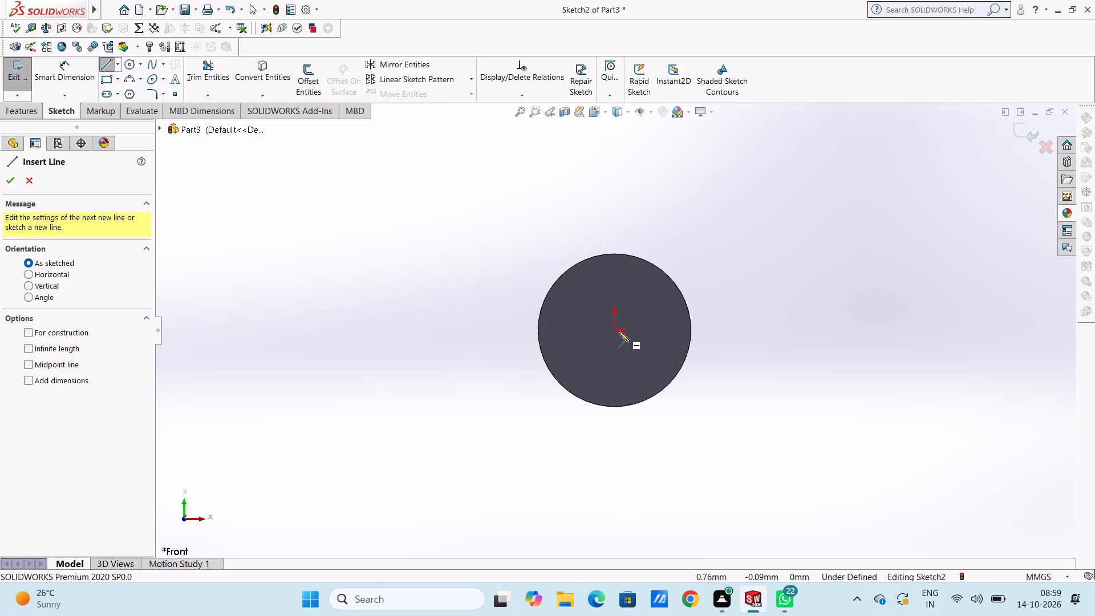
pyautogui.click(614, 331)
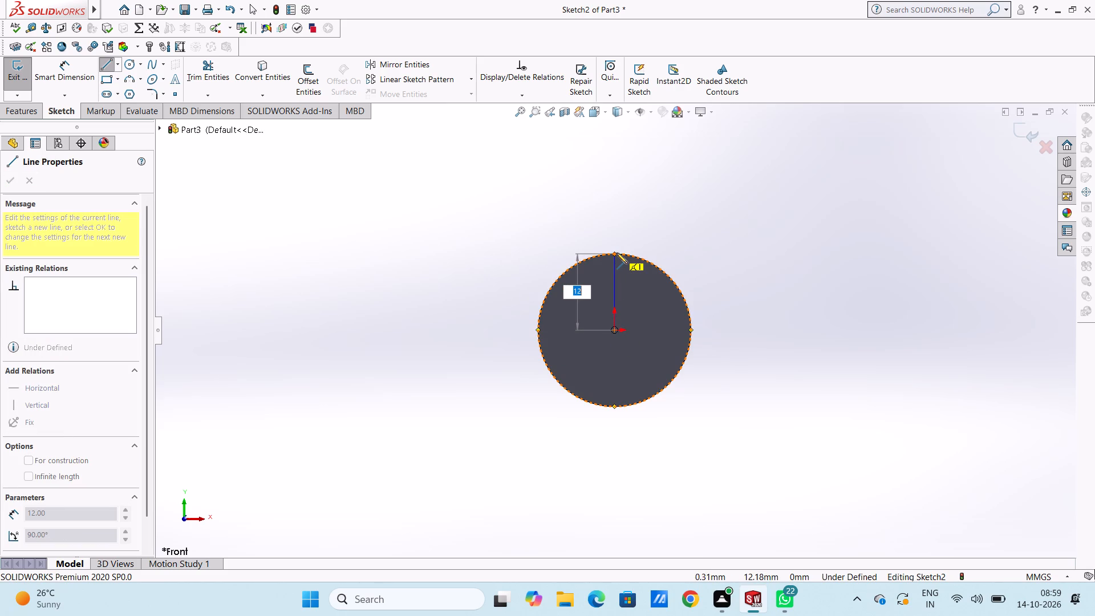
pyautogui.click(617, 253)
pyautogui.rightClick(478, 200)
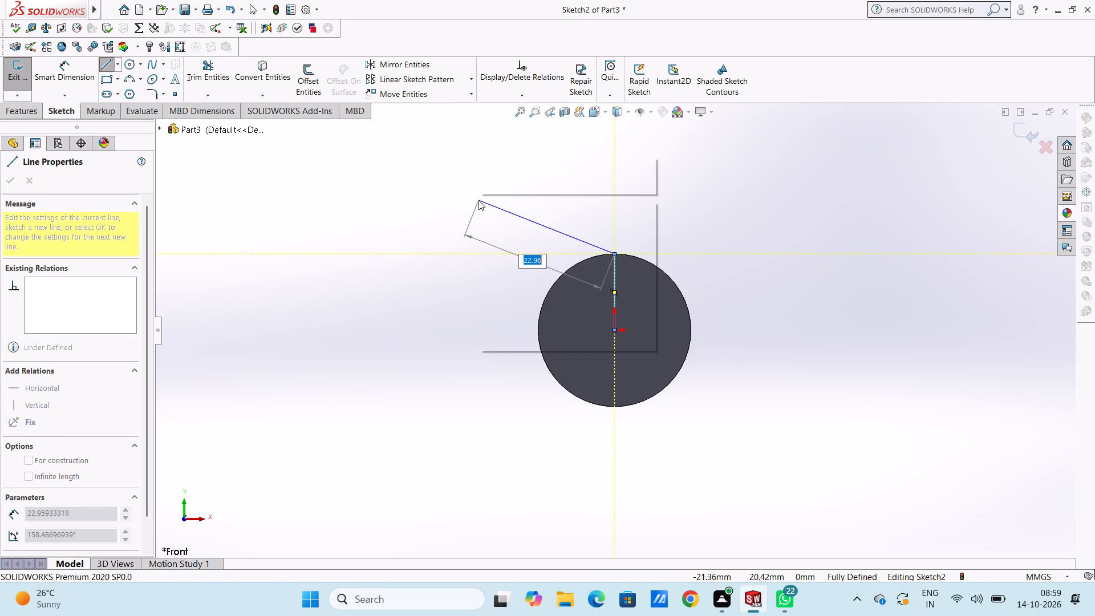
pyautogui.click(492, 211)
pyautogui.click(439, 236)
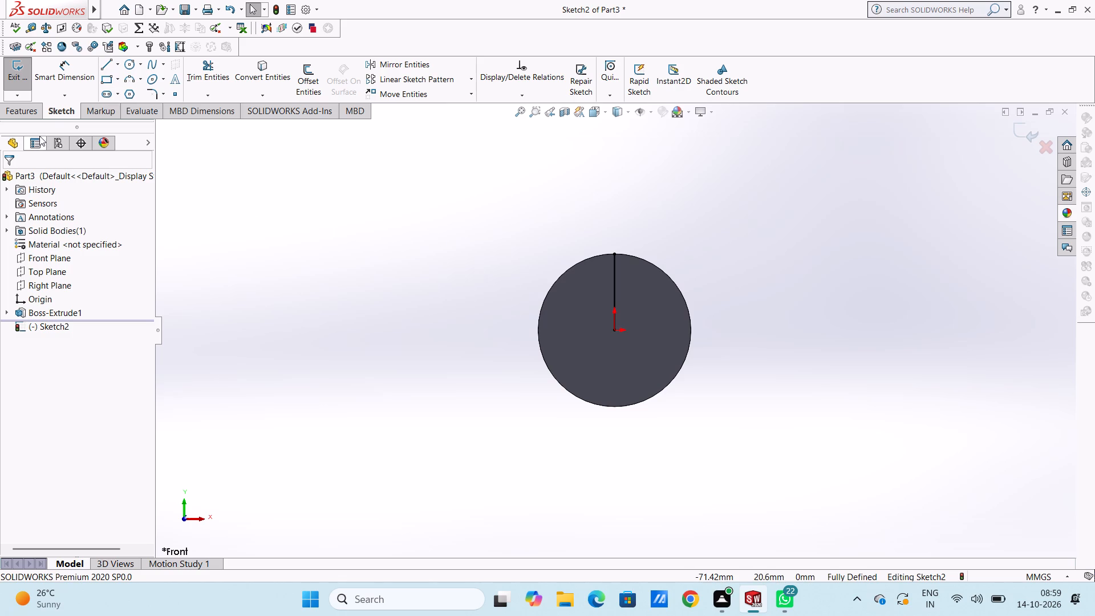
# Offset the vertical line bi-directionally by 4 mm, with dimensions added.
pyautogui.click(29, 115)
pyautogui.click(56, 112)
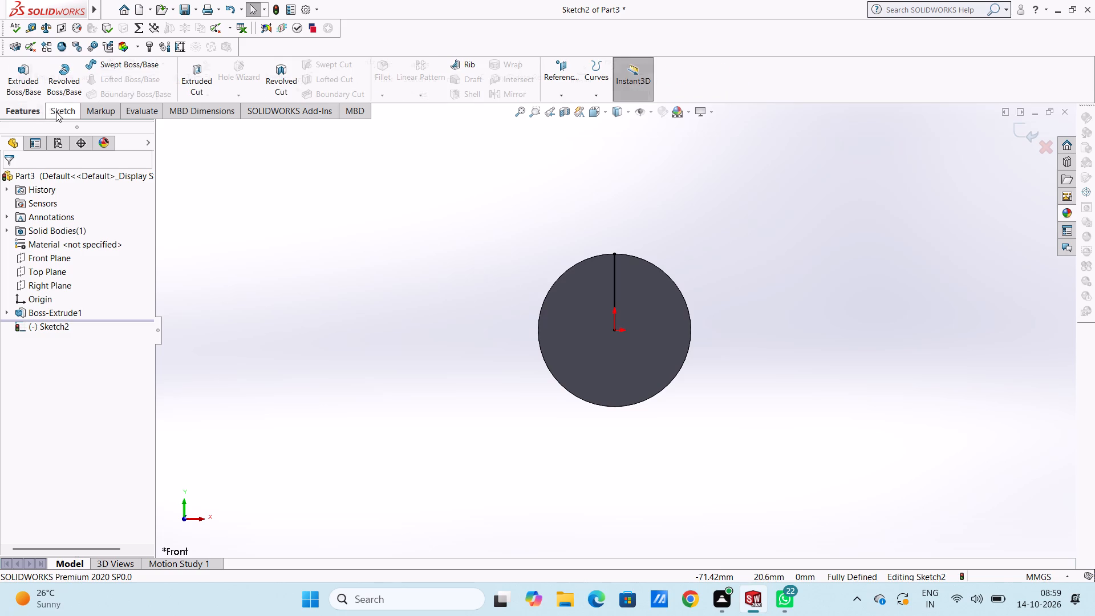
pyautogui.click(305, 76)
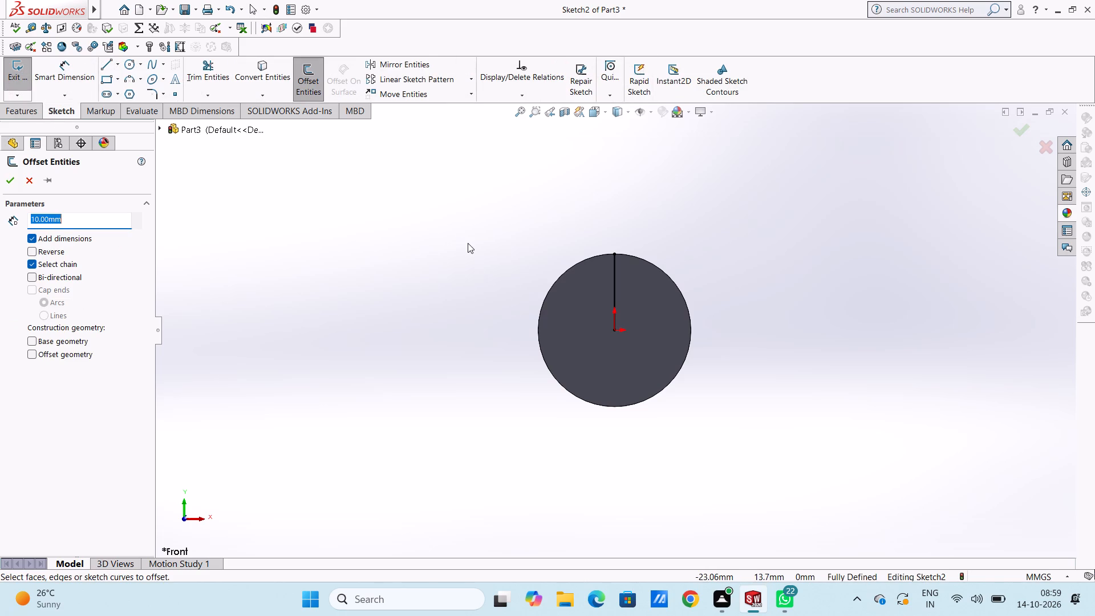
pyautogui.press('4')
pyautogui.press('Return')
pyautogui.click(616, 261)
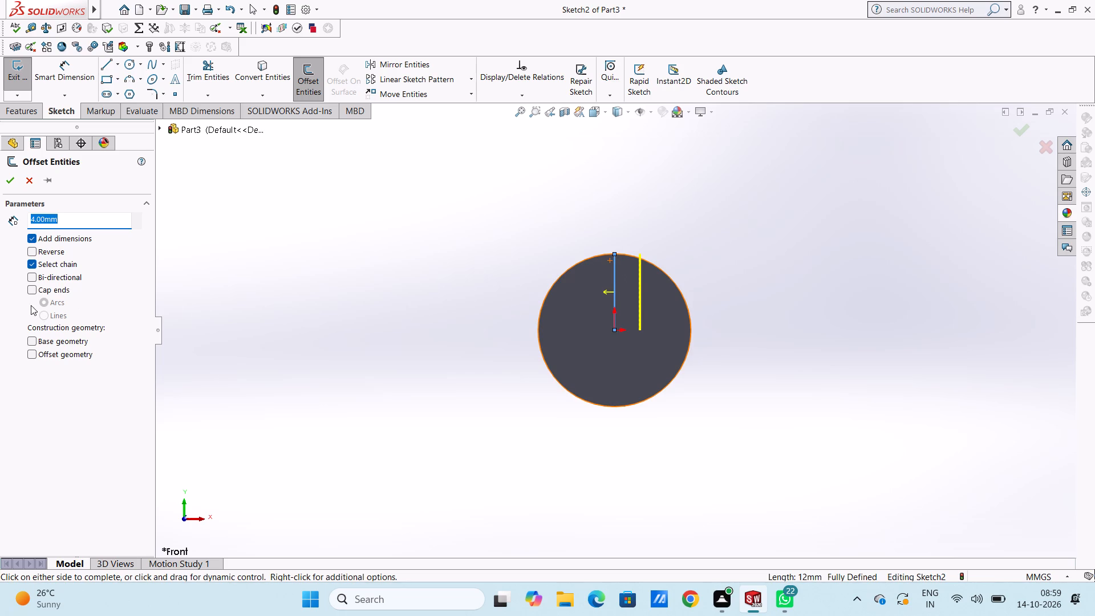
pyautogui.click(33, 277)
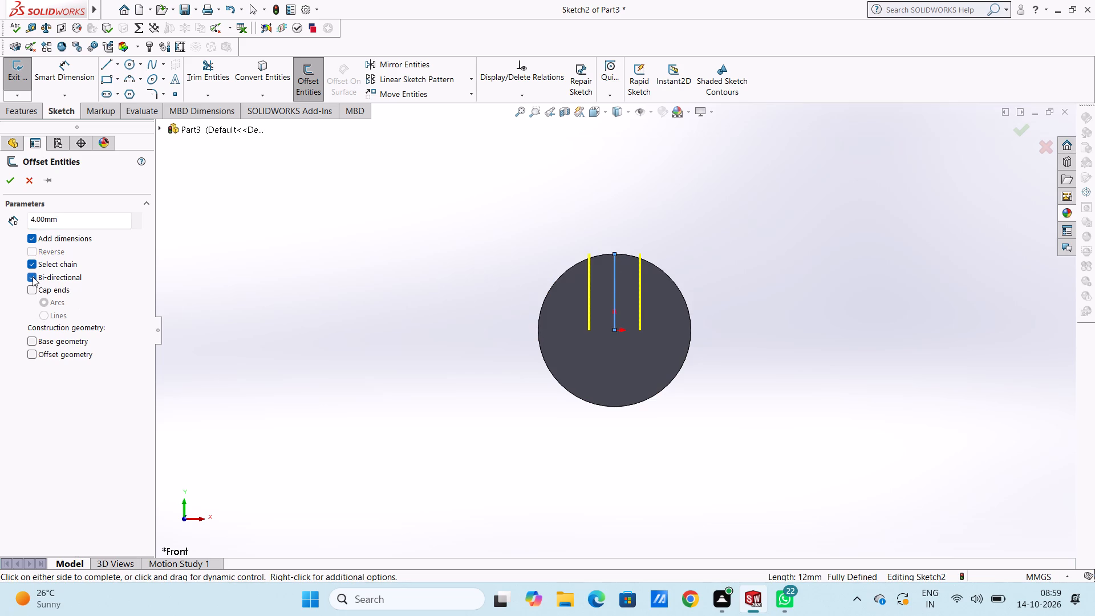
pyautogui.click(10, 179)
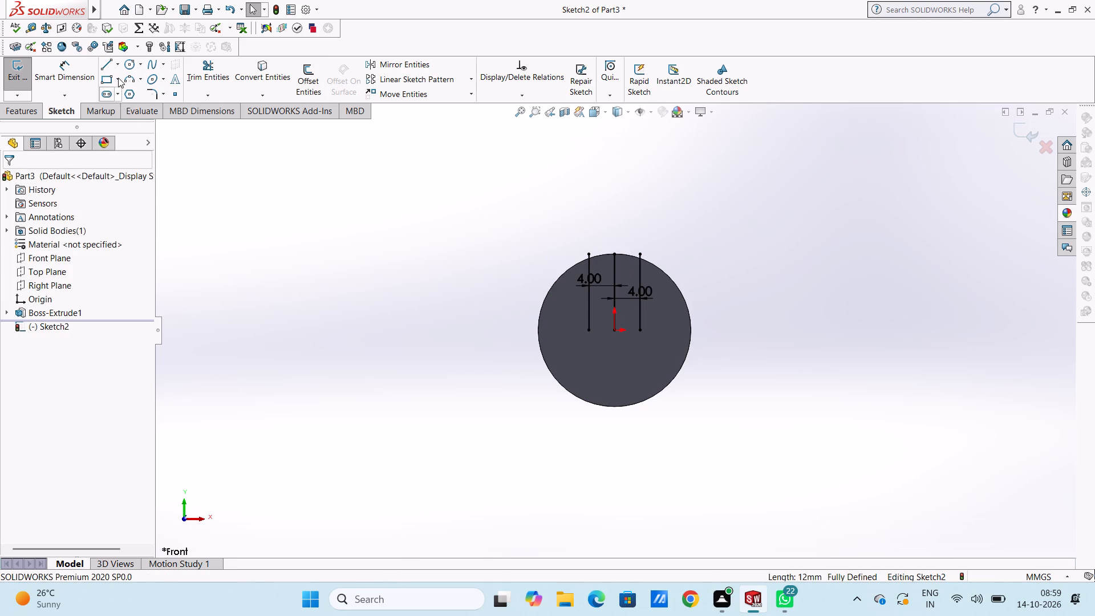
# Close an 8 mm wide, 12 mm high rectangular profile by drawing connected lines through the end points of the two offset lines.
pyautogui.click(110, 67)
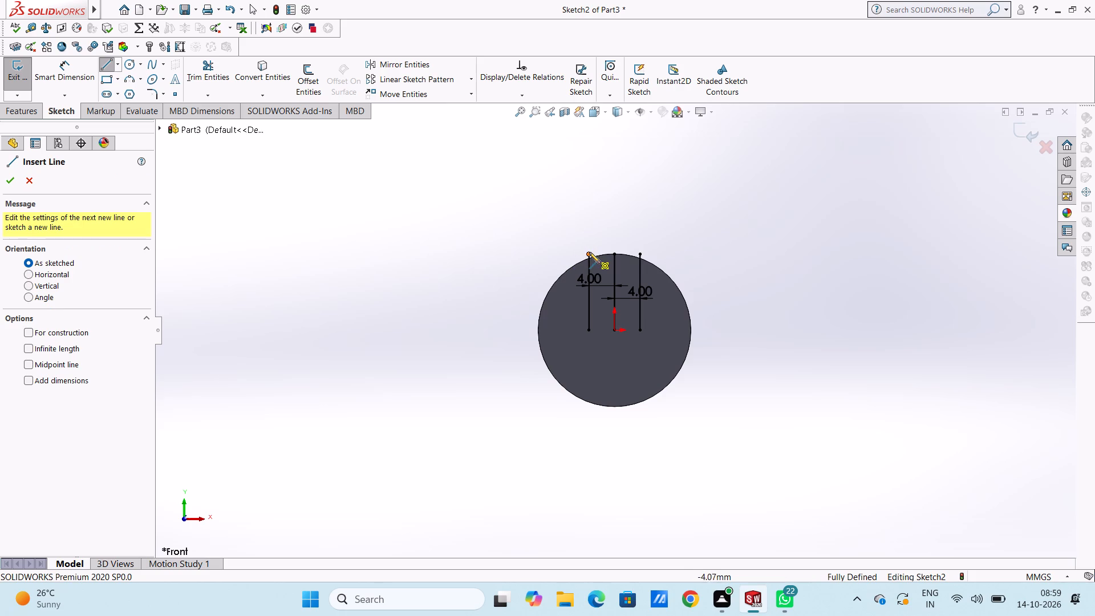
pyautogui.click(589, 253)
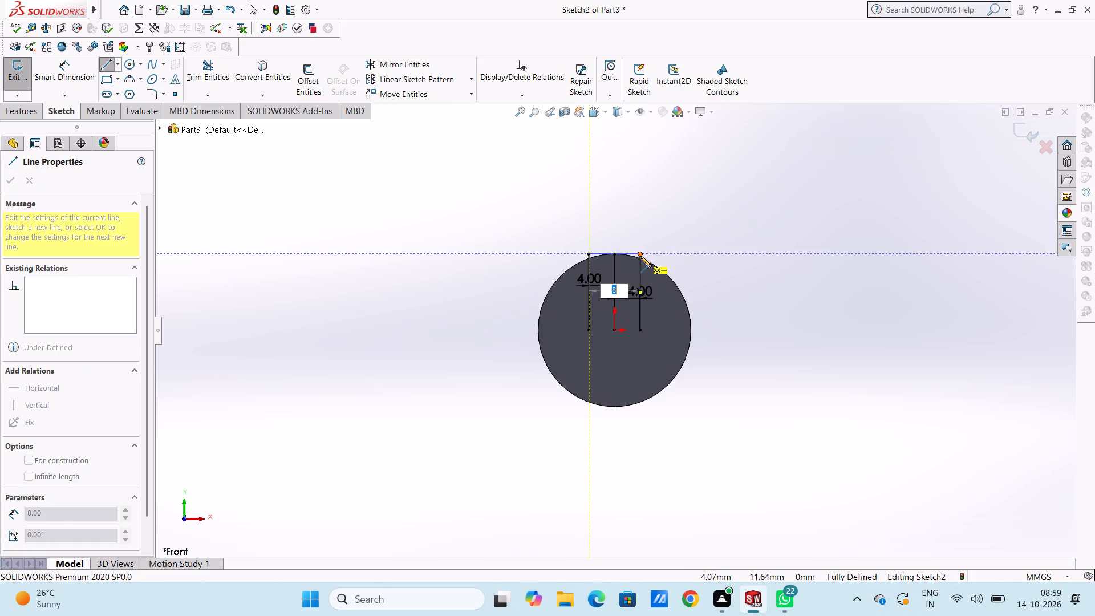
pyautogui.click(640, 256)
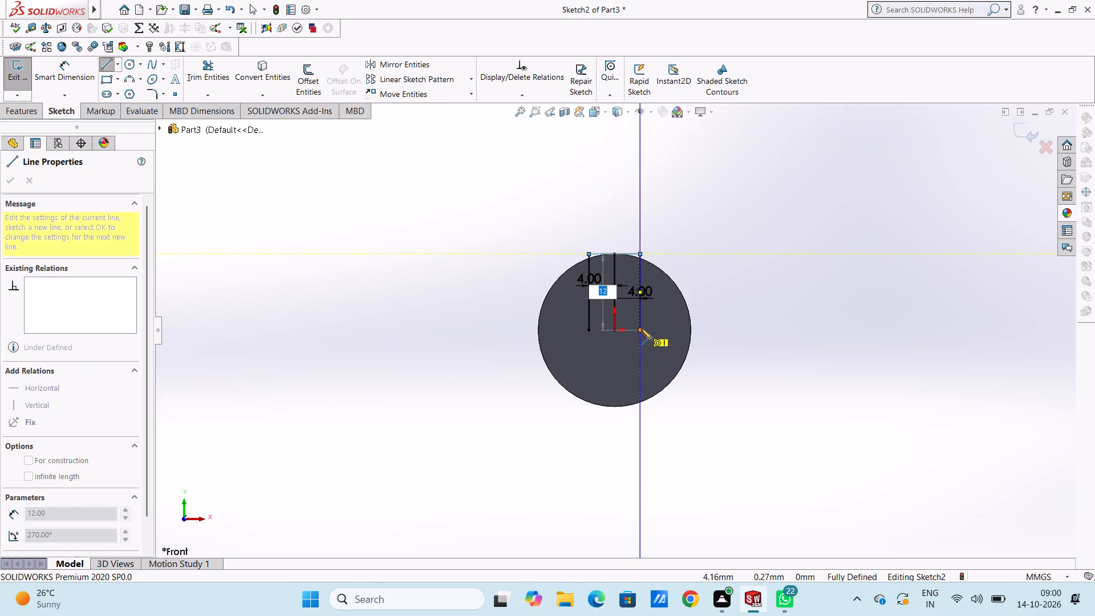
pyautogui.click(641, 329)
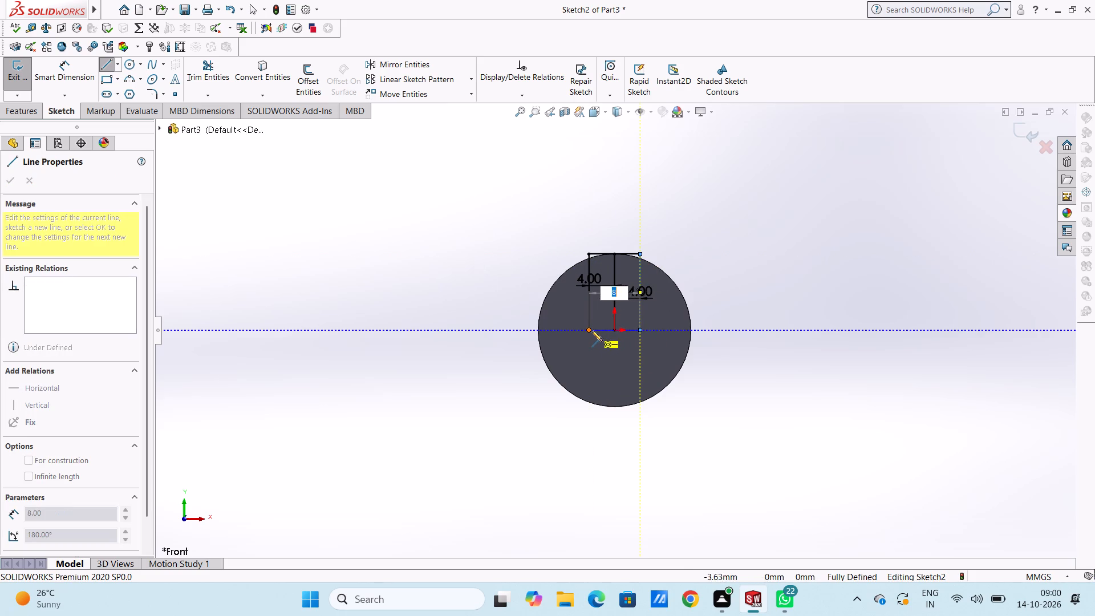
pyautogui.click(591, 330)
pyautogui.rightClick(437, 280)
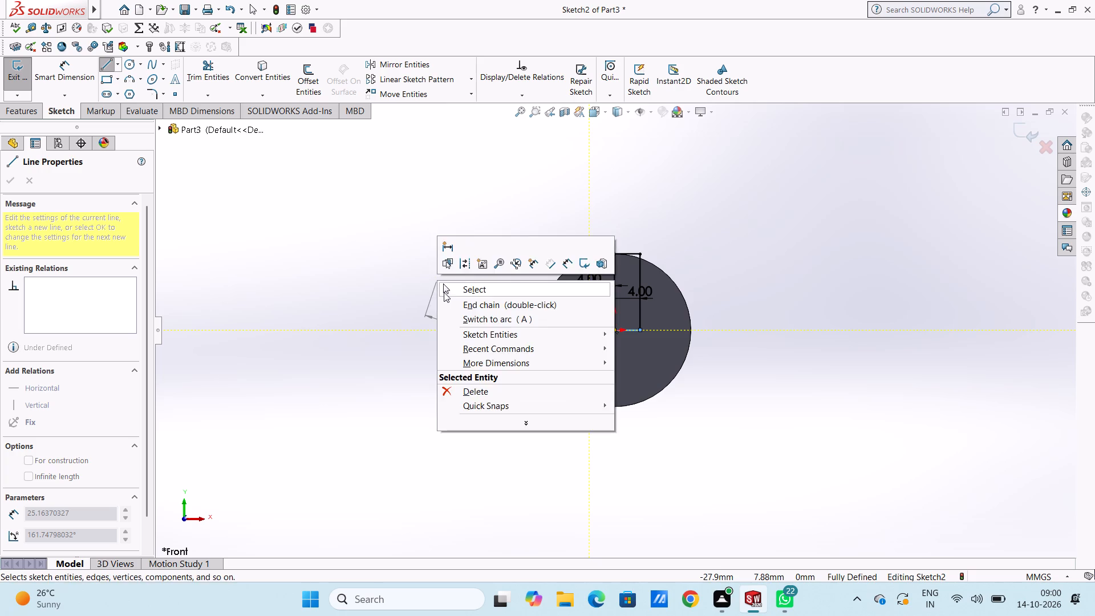
pyautogui.click(445, 293)
pyautogui.click(442, 295)
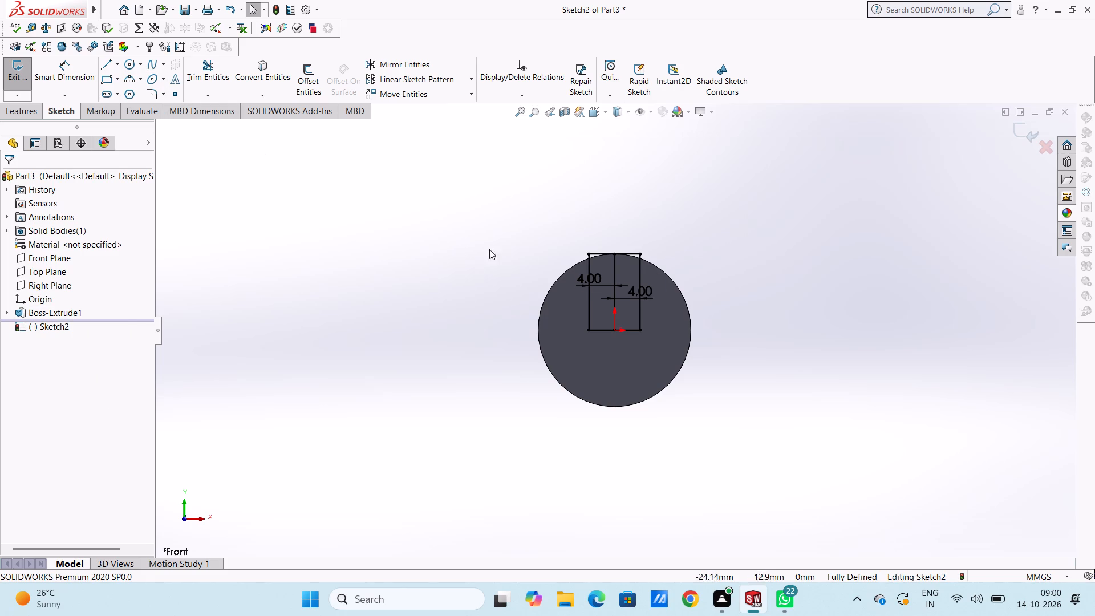
# Delete the central vertical line from the rectangular profile.
pyautogui.click(613, 268)
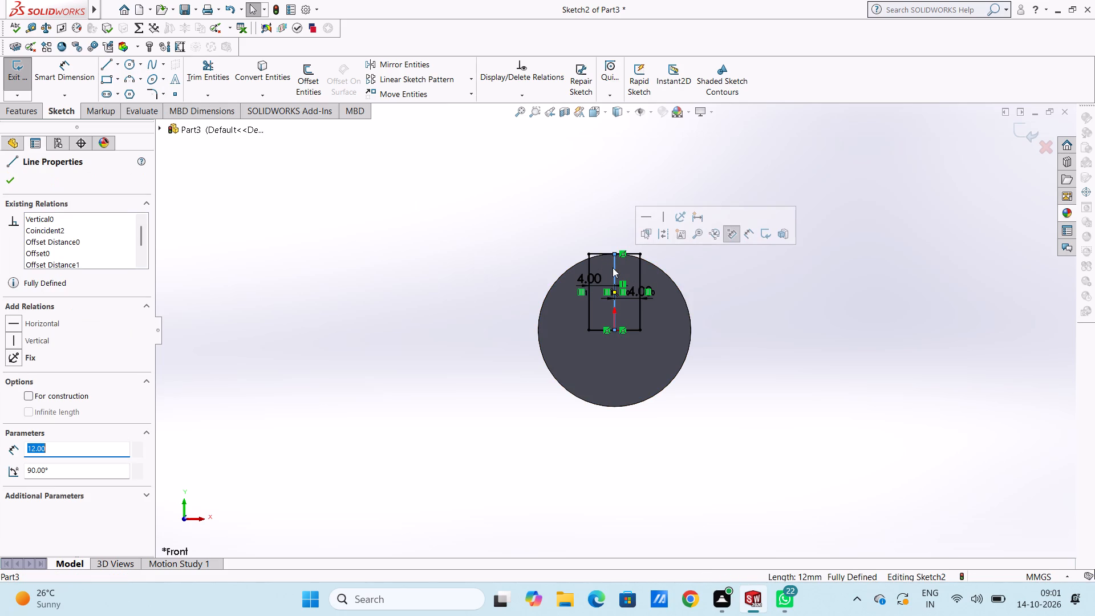
pyautogui.press('Delete')
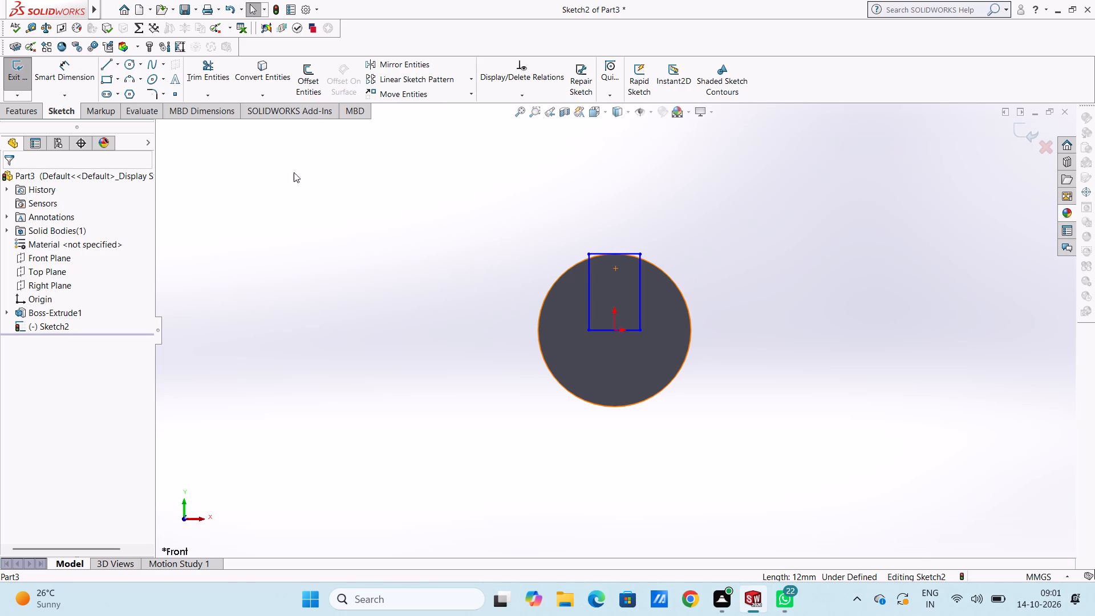
# Dimension the horizontal distance from the origin to each upper corner of the rectangle at 4 mm.
pyautogui.click(74, 71)
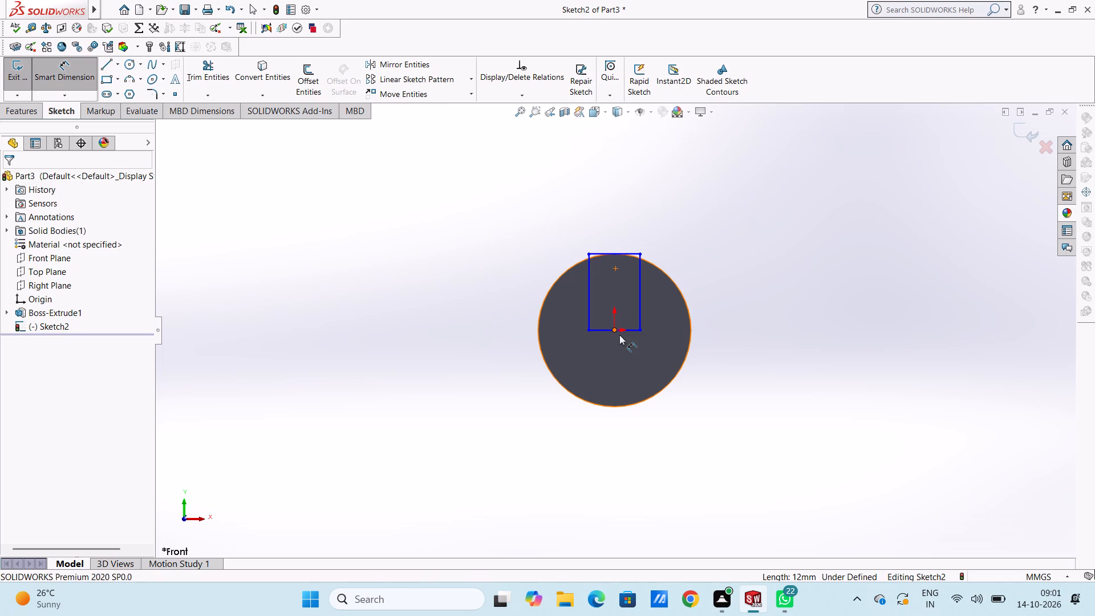
pyautogui.click(614, 331)
pyautogui.click(587, 251)
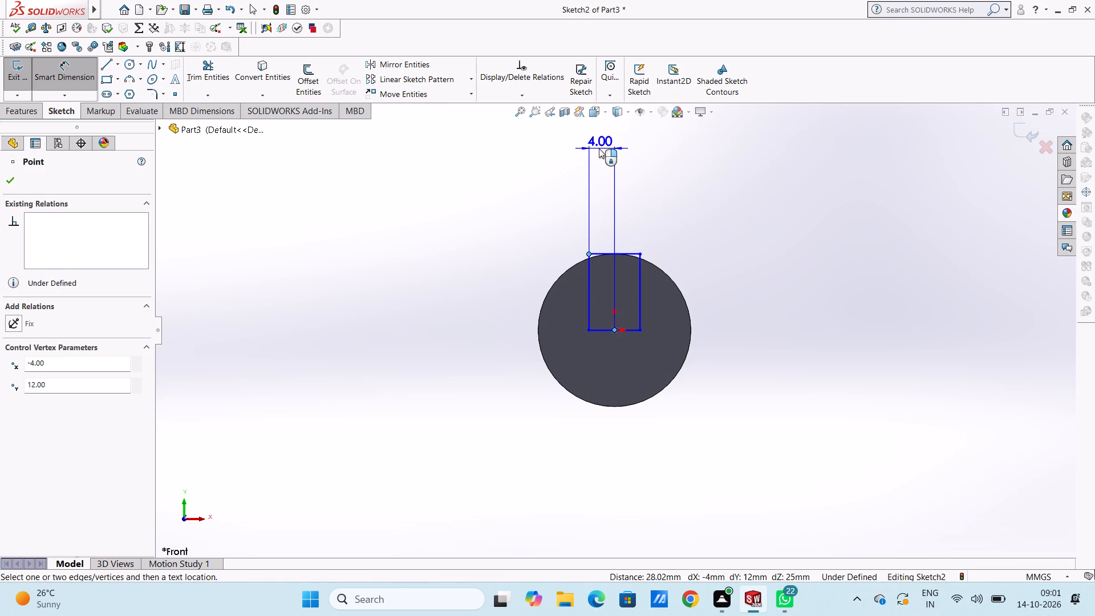
pyautogui.click(599, 148)
pyautogui.click(547, 128)
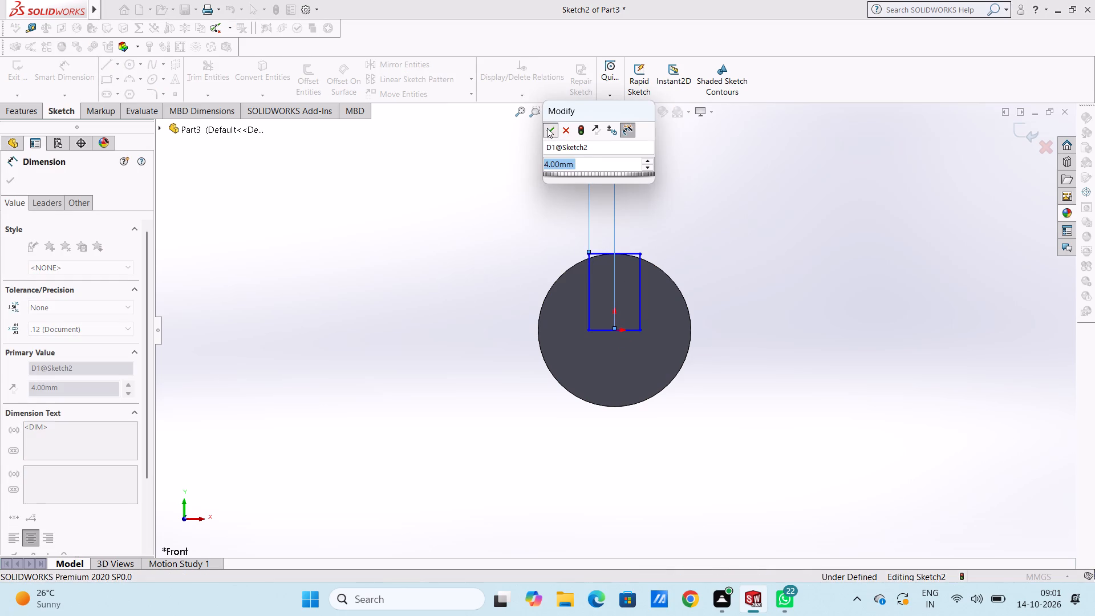
pyautogui.click(539, 143)
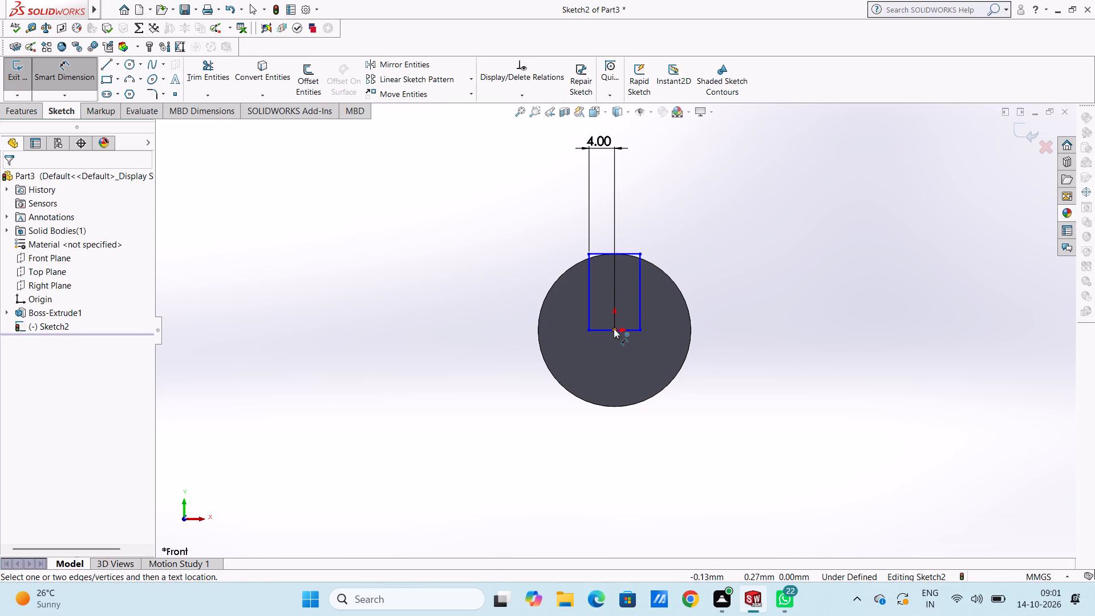
pyautogui.click(614, 329)
pyautogui.click(642, 252)
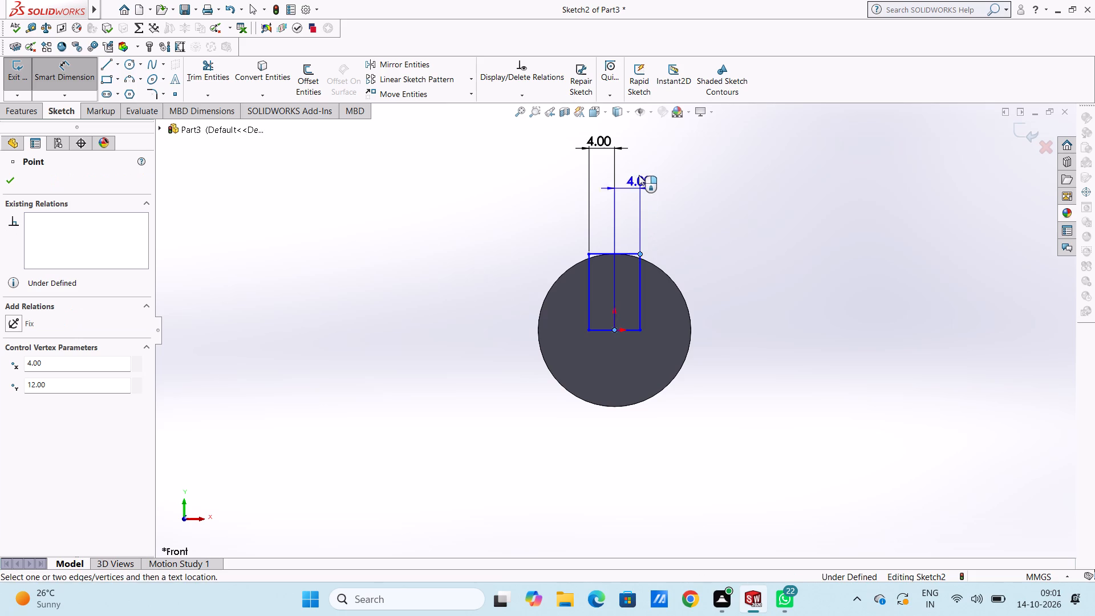
pyautogui.click(636, 141)
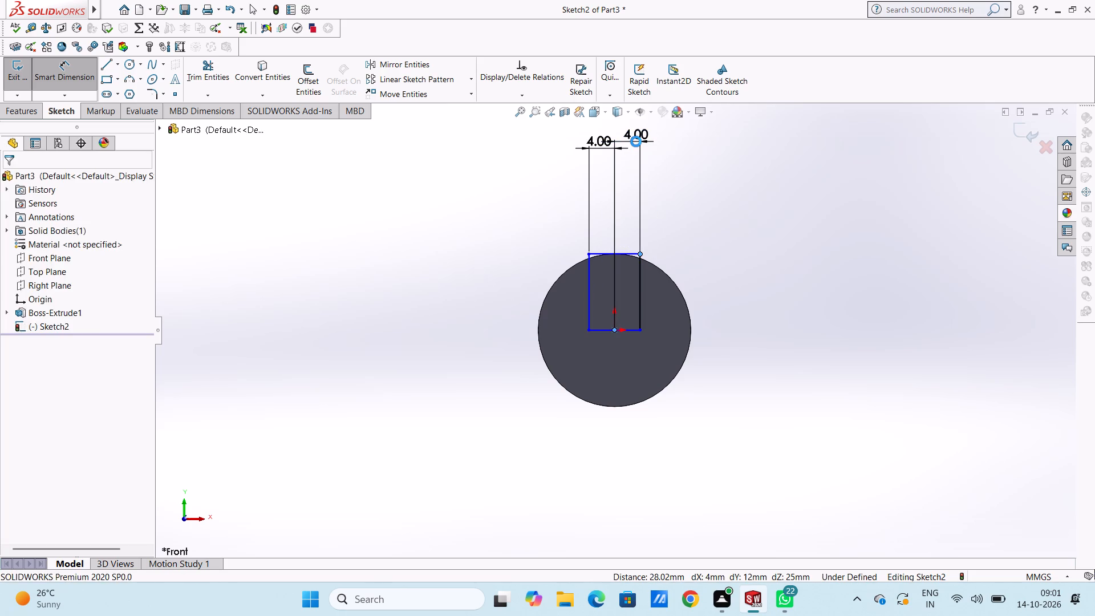
pyautogui.click(588, 123)
pyautogui.click(538, 185)
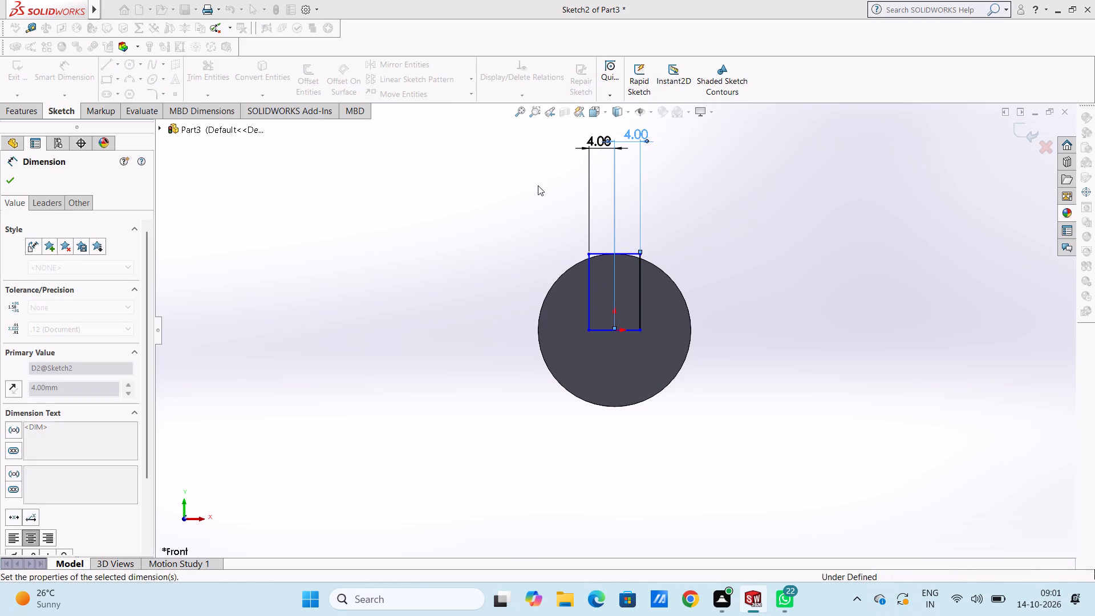
# Dimension the vertical distance from the origin to the rectangle's upper edge at 12 mm.
pyautogui.click(614, 331)
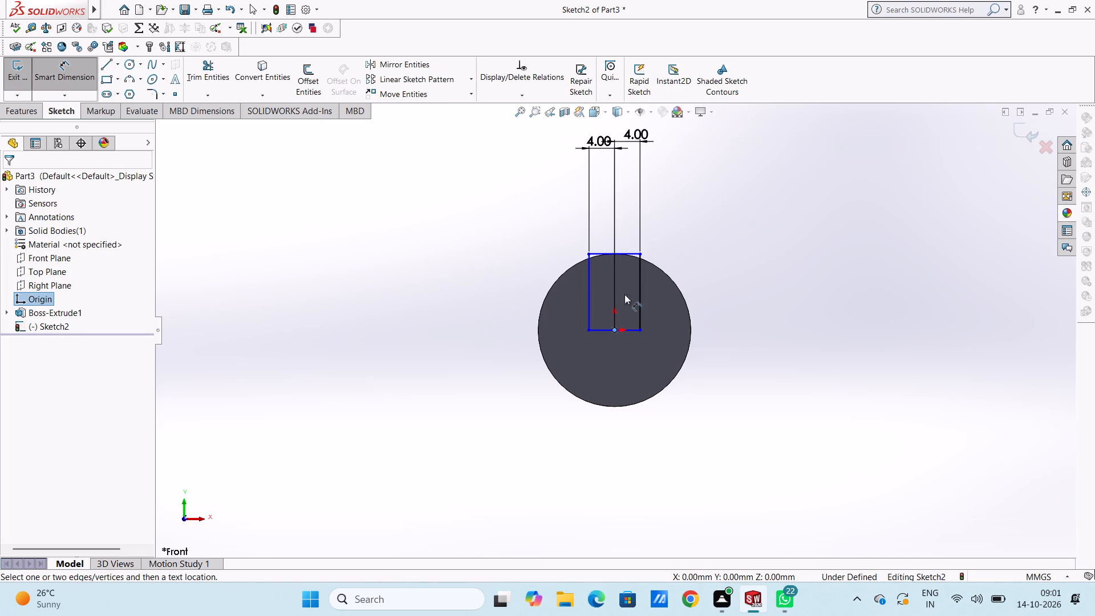
pyautogui.click(629, 252)
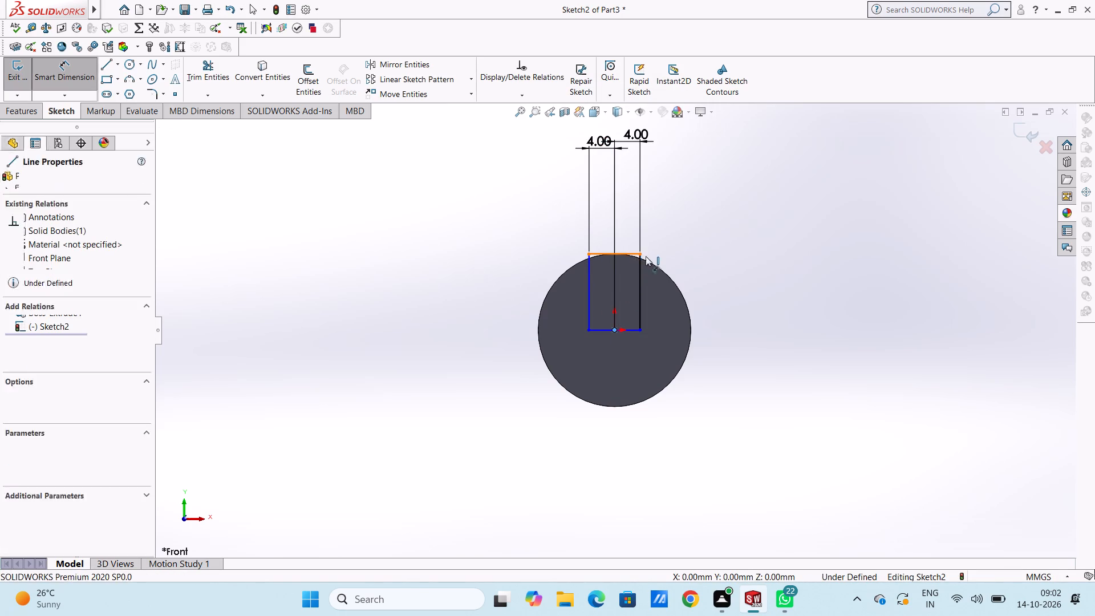
pyautogui.click(826, 273)
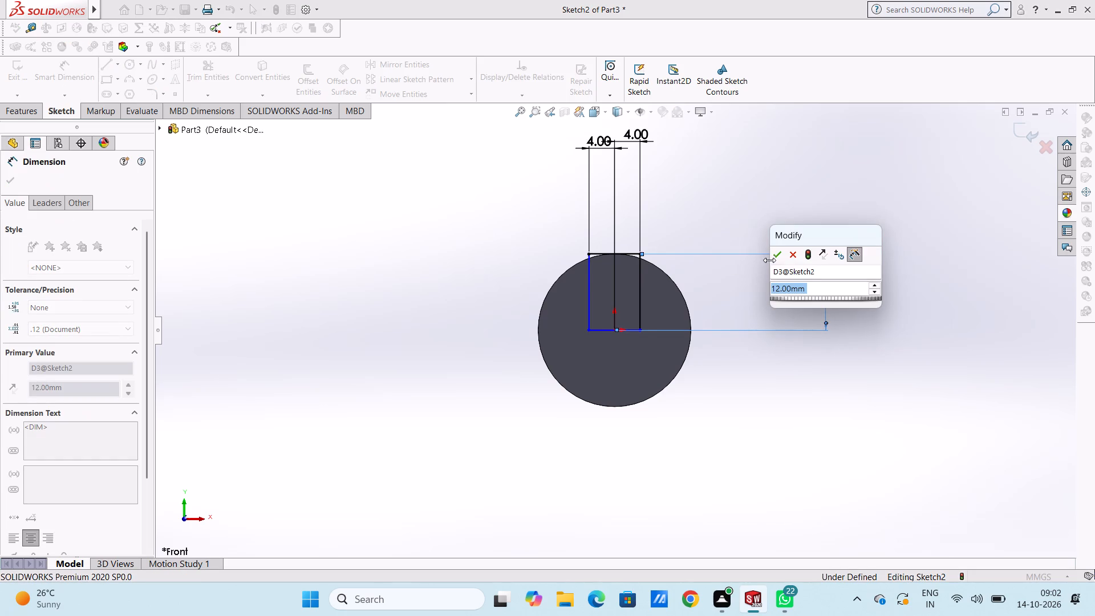
pyautogui.click(782, 254)
pyautogui.click(759, 223)
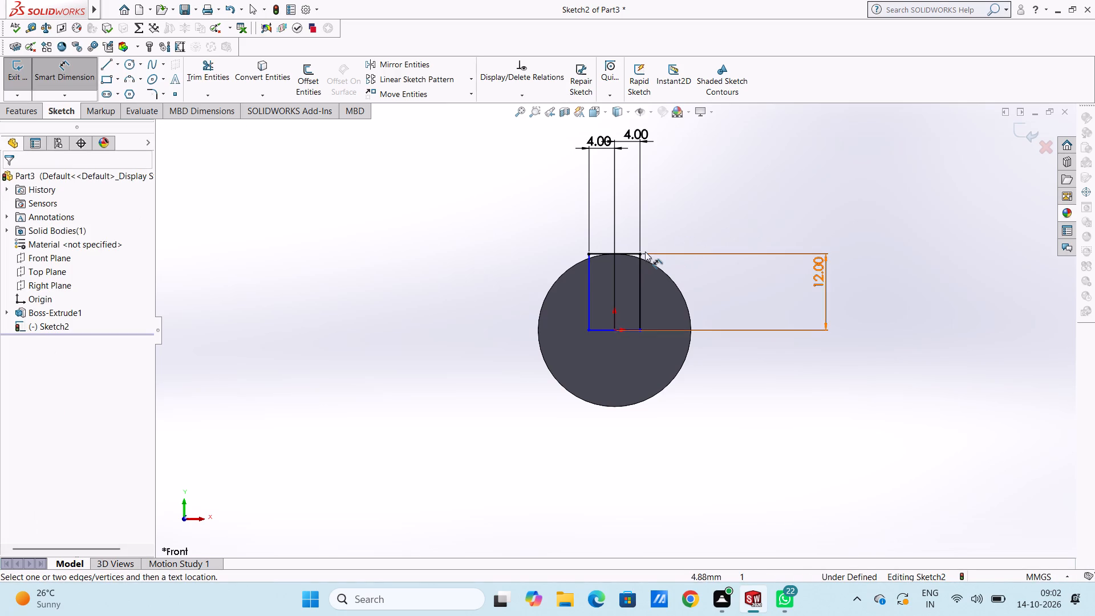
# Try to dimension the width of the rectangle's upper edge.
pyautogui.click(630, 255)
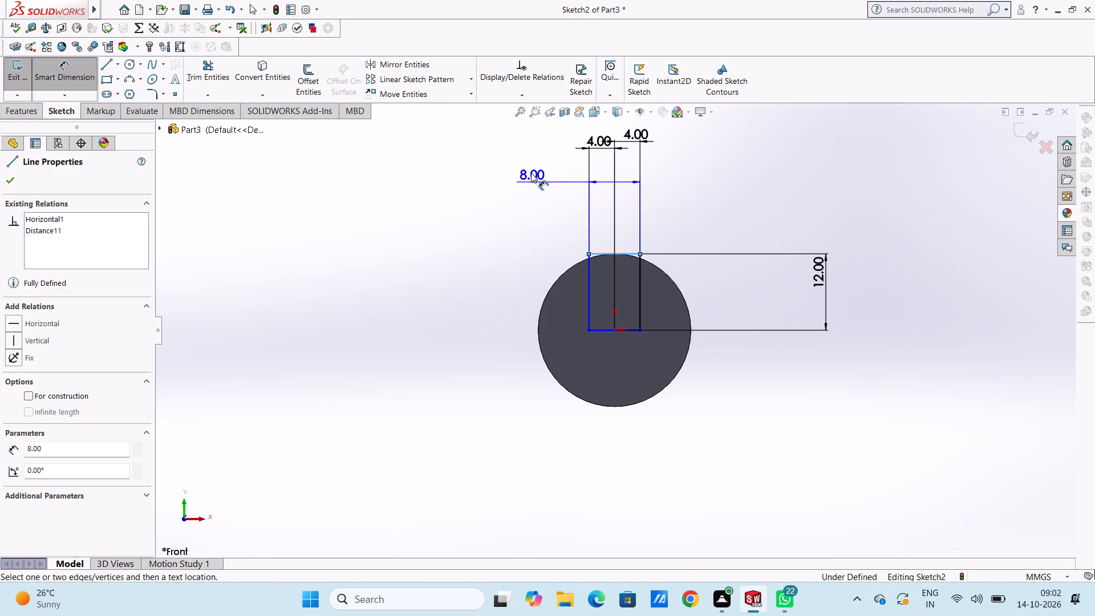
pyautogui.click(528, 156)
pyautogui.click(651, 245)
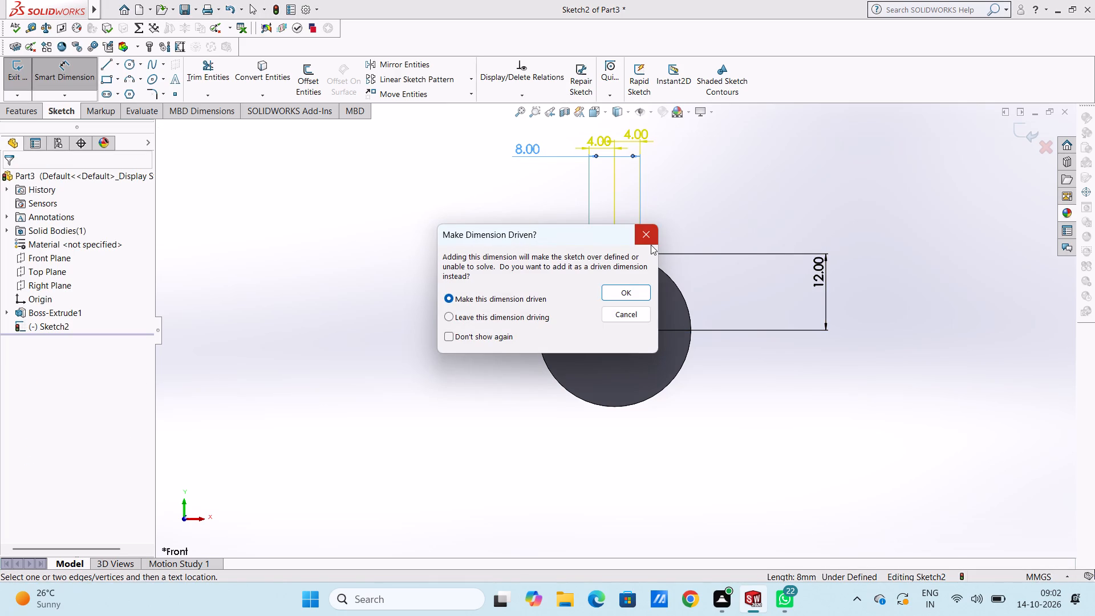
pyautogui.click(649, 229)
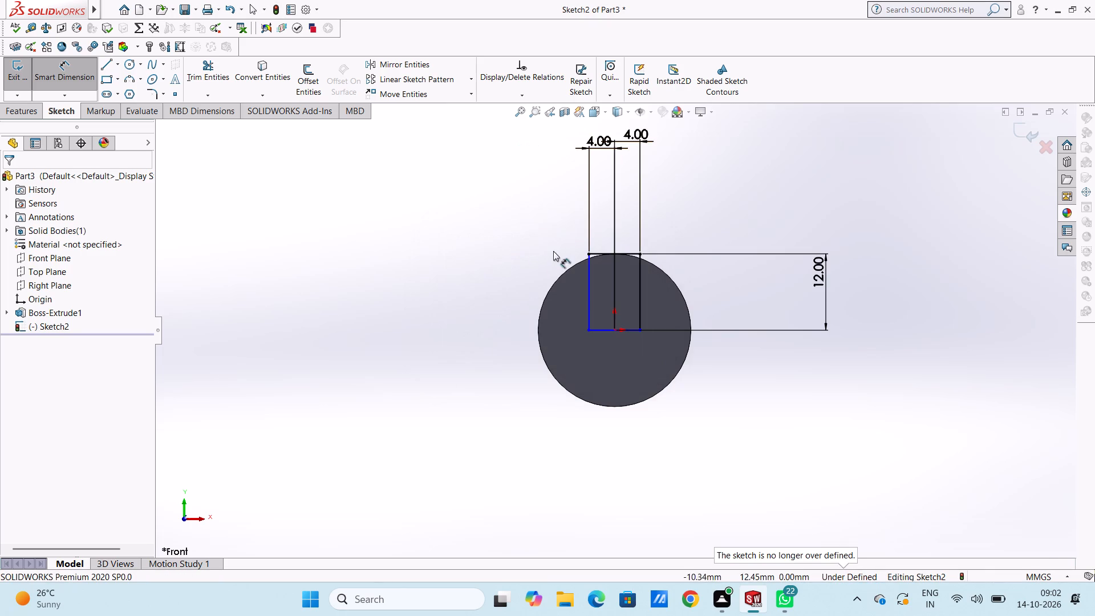
# Add a 12 mm vertical dimension between the rectangle's upper-left and lower-right corners.
pyautogui.click(586, 253)
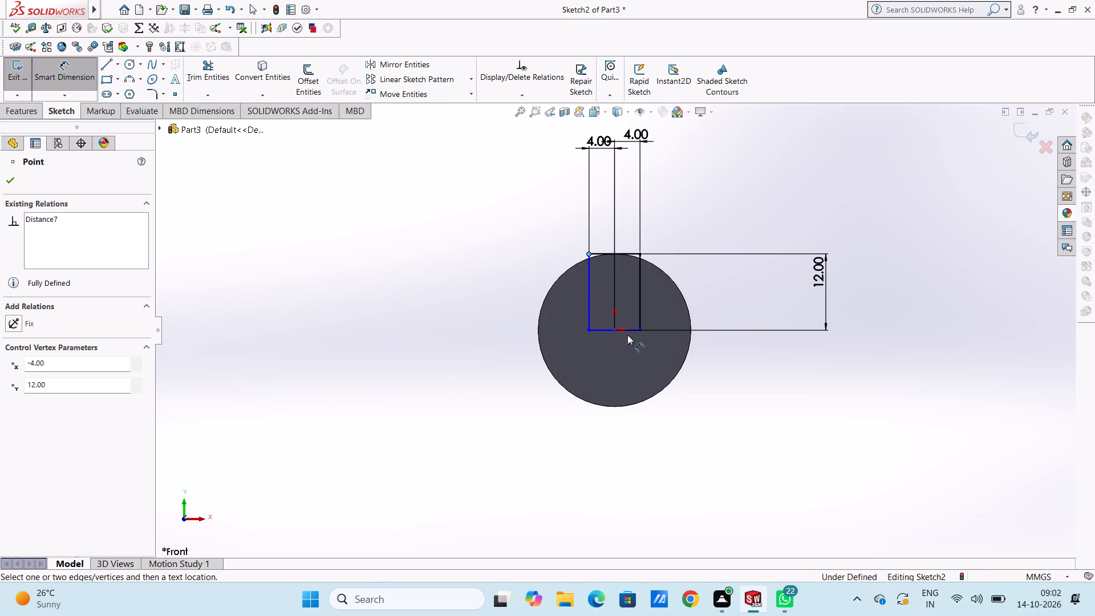
pyautogui.click(641, 330)
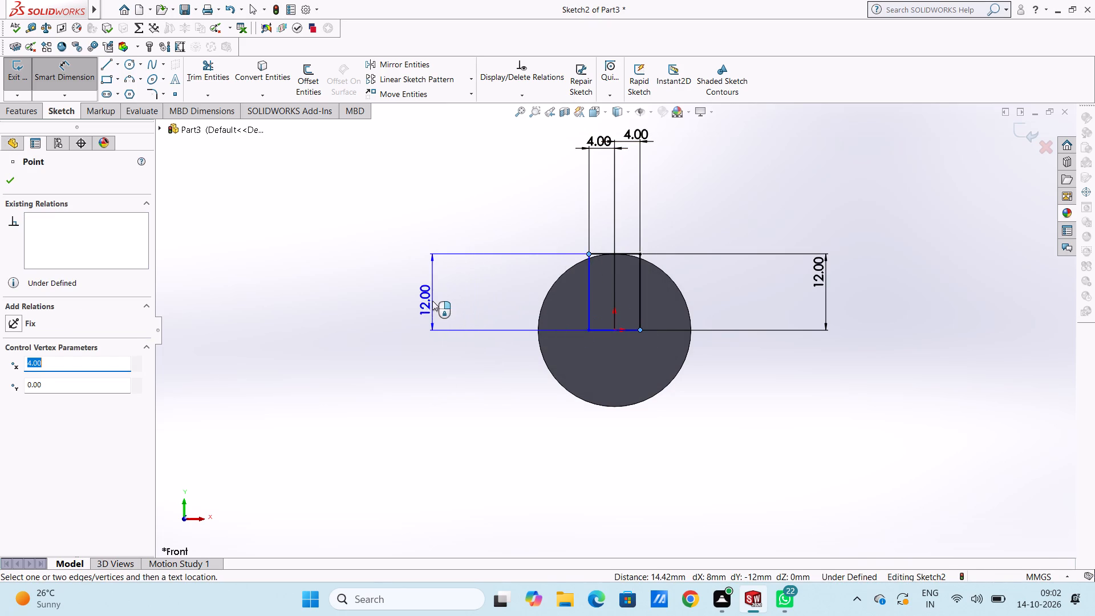
pyautogui.click(283, 322)
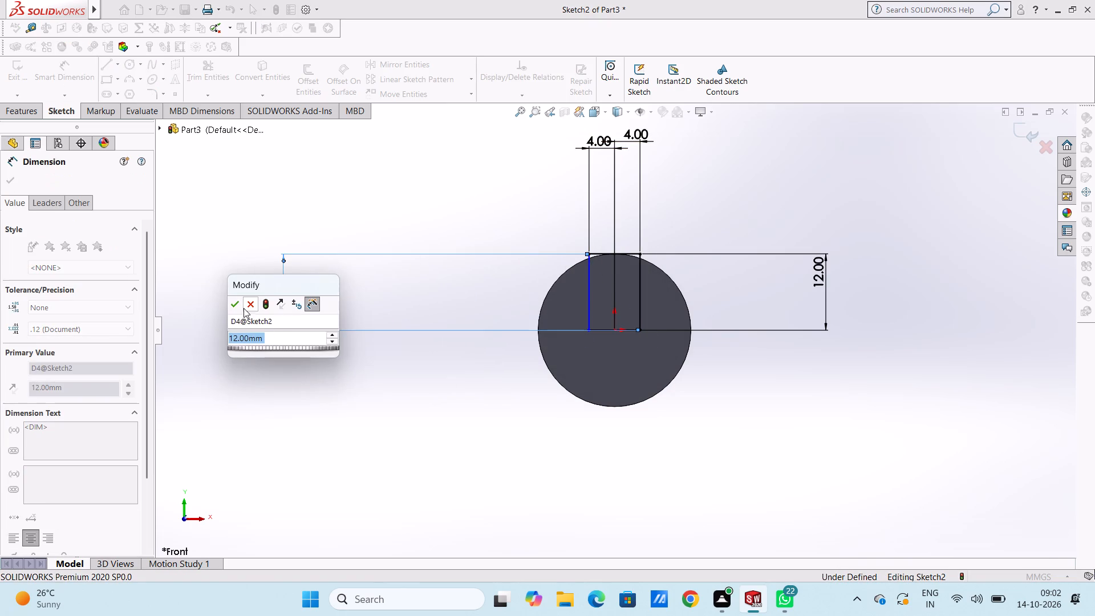
pyautogui.click(237, 302)
pyautogui.click(237, 291)
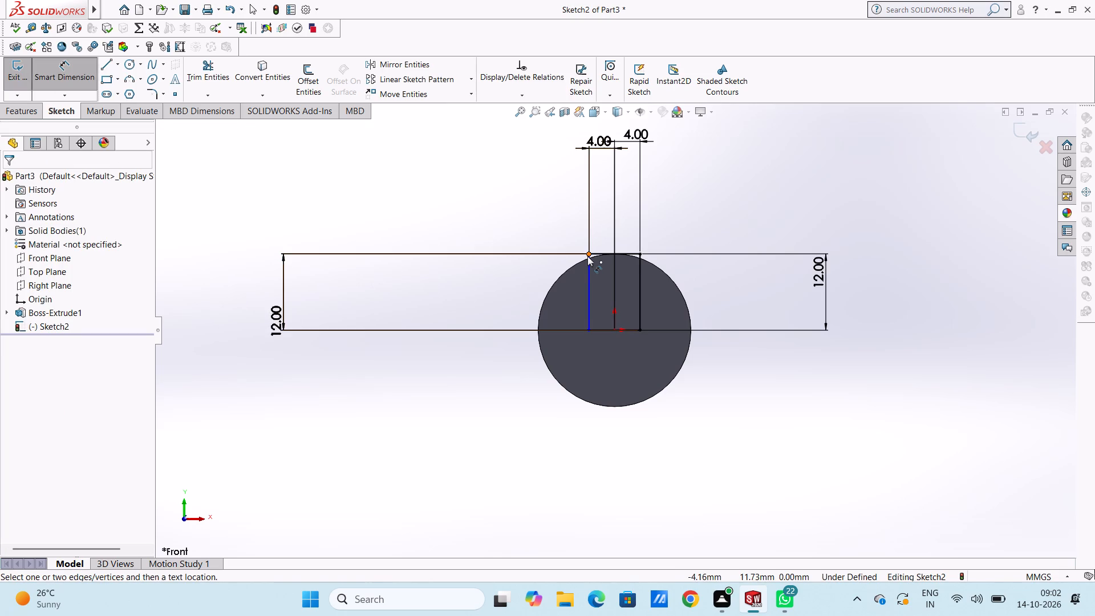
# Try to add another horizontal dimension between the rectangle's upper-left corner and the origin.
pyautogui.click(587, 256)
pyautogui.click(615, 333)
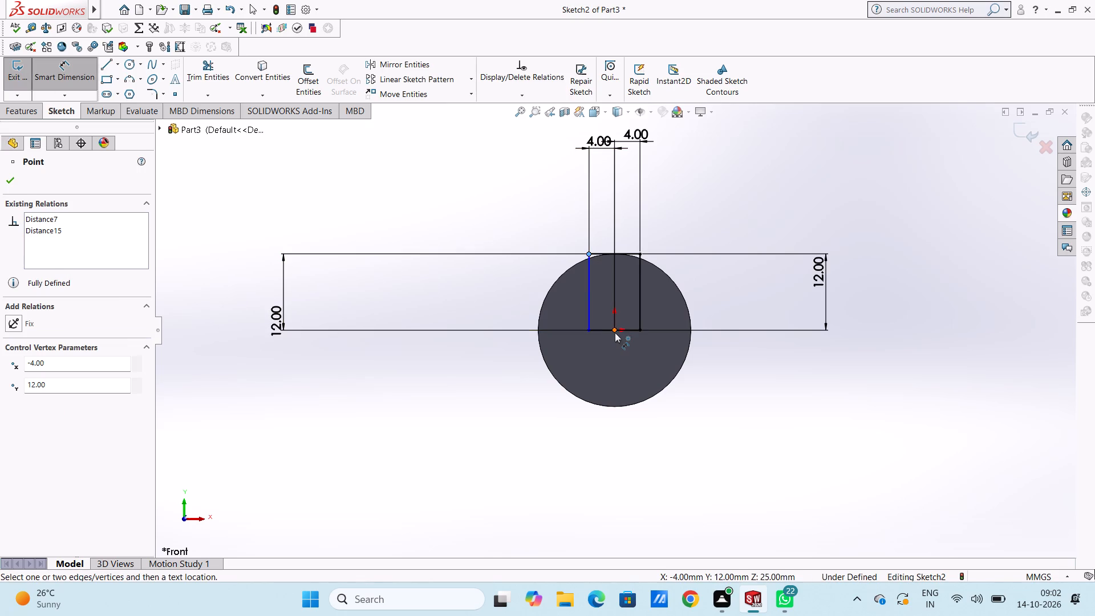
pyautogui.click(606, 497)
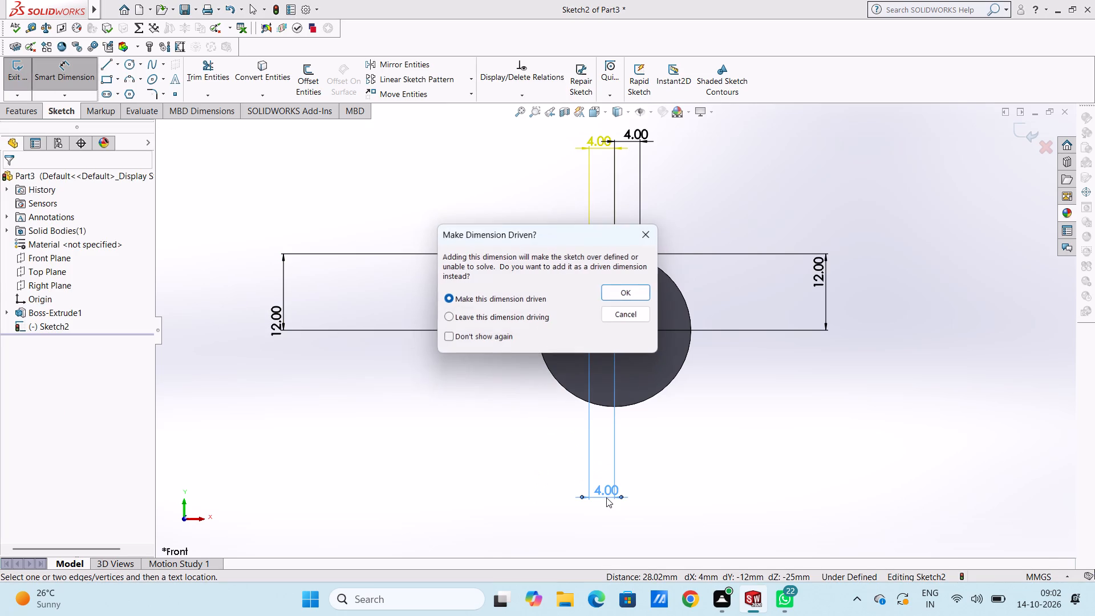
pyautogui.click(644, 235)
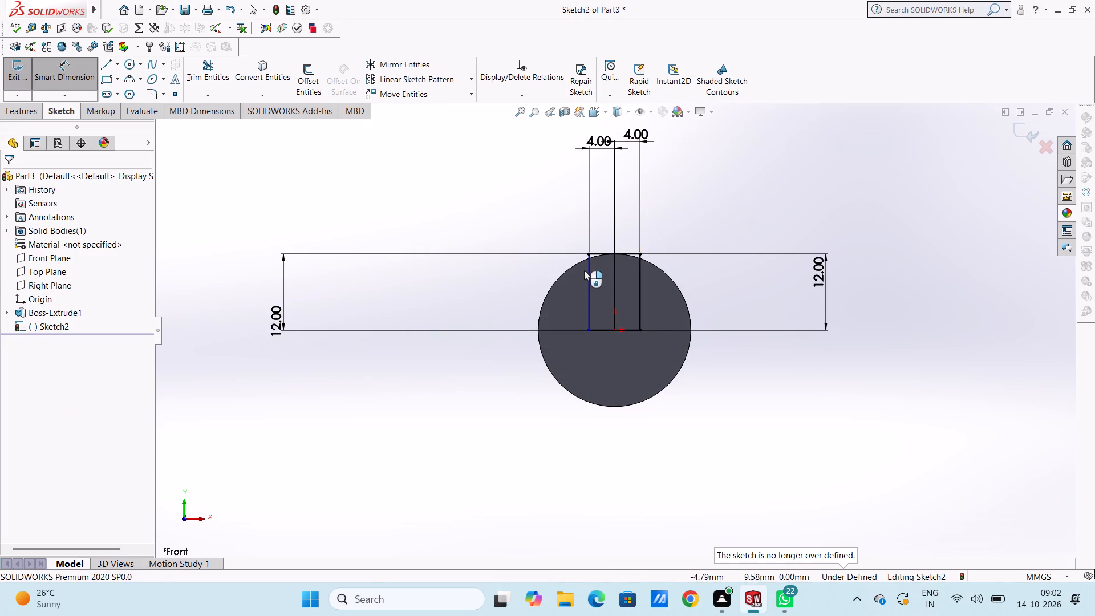
# Dimension the length of the rectangle's left side at 12 mm.
pyautogui.click(590, 279)
pyautogui.click(441, 288)
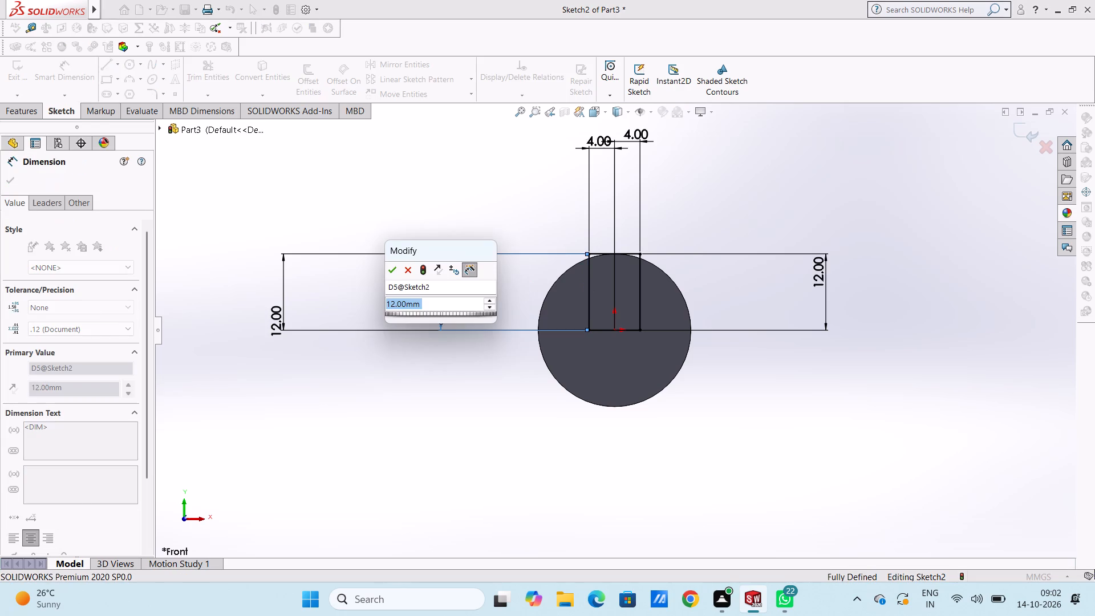
pyautogui.click(391, 266)
pyautogui.click(401, 247)
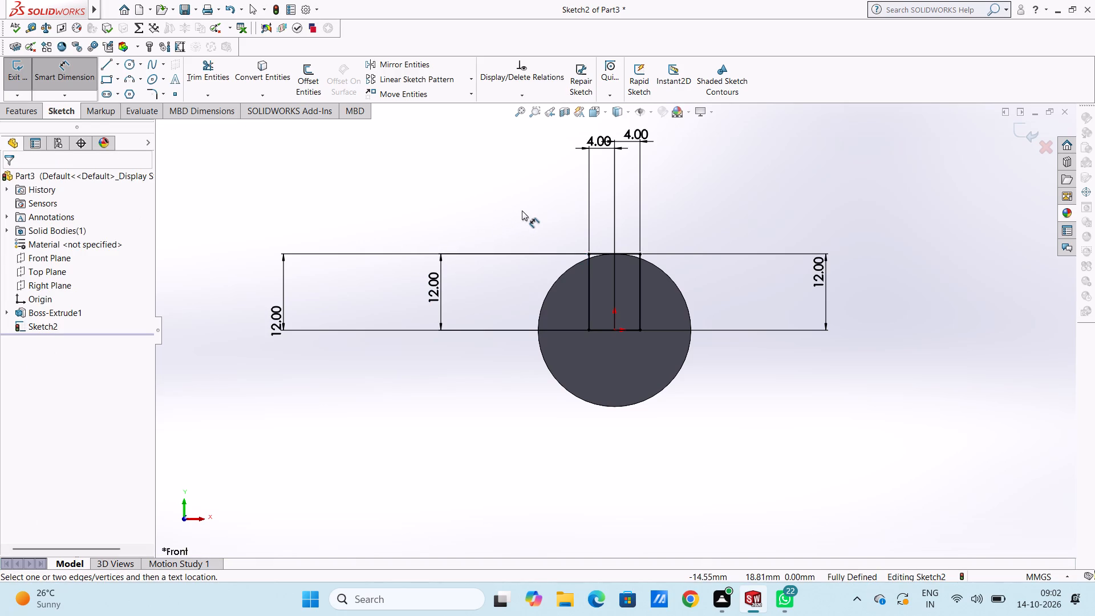
# Sketch a 3 mm vertical line downward from the midpoint of the rectangle's upper edge.
pyautogui.moveTo(542, 217); pyautogui.dragTo(524, 252, button='middle')
pyautogui.moveTo(542, 217); pyautogui.dragTo(524, 252, button='right')
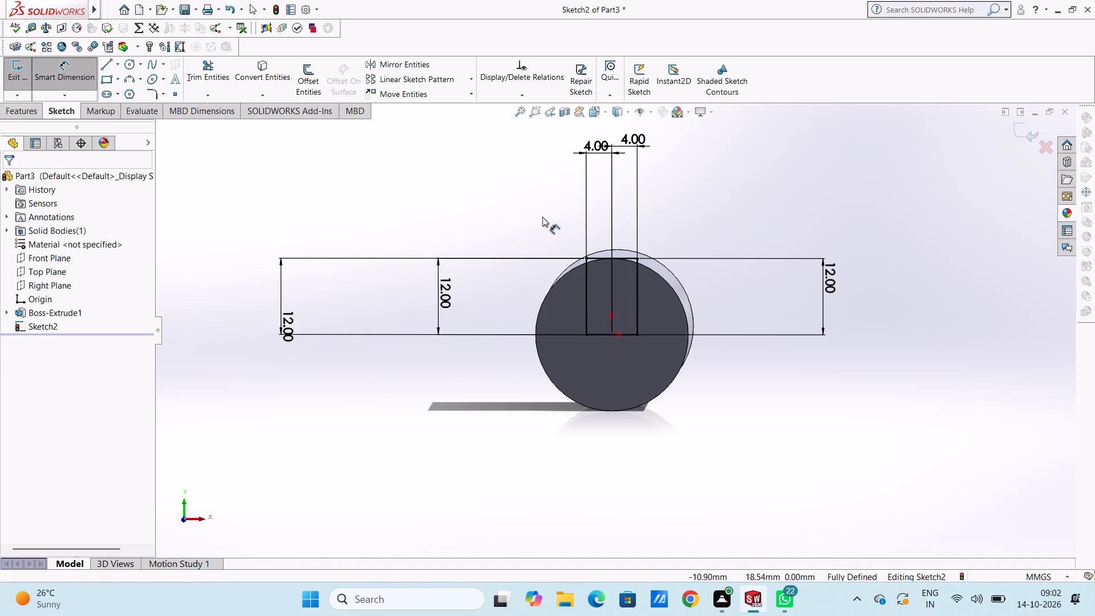
pyautogui.moveTo(542, 217); pyautogui.dragTo(531, 223, button='middle')
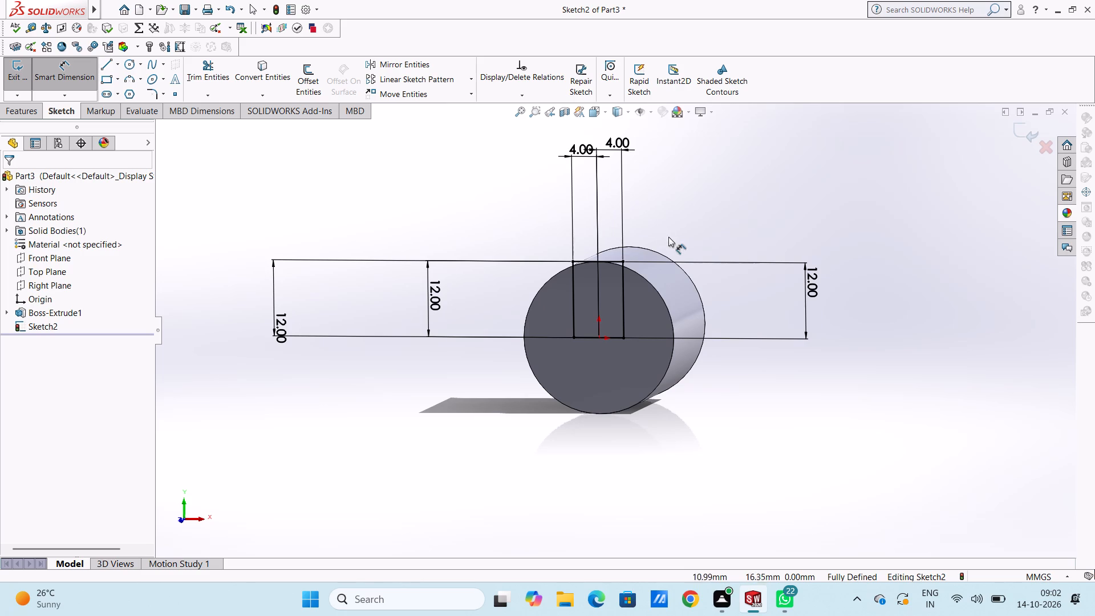
pyautogui.scroll(-3, 671, 247)
pyautogui.scroll(-2, 599, 256)
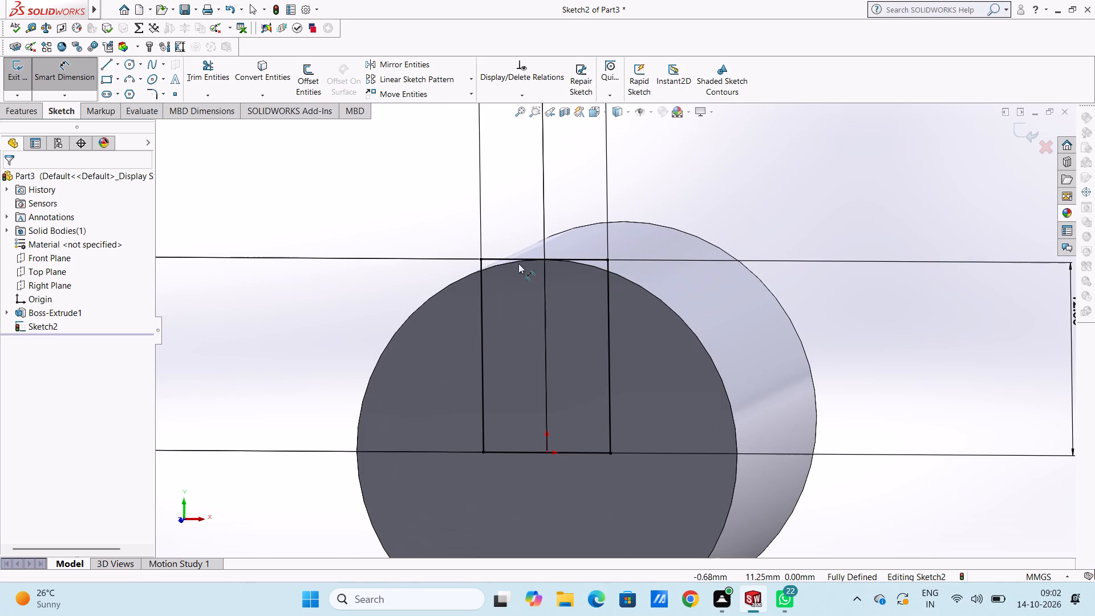
pyautogui.click(111, 62)
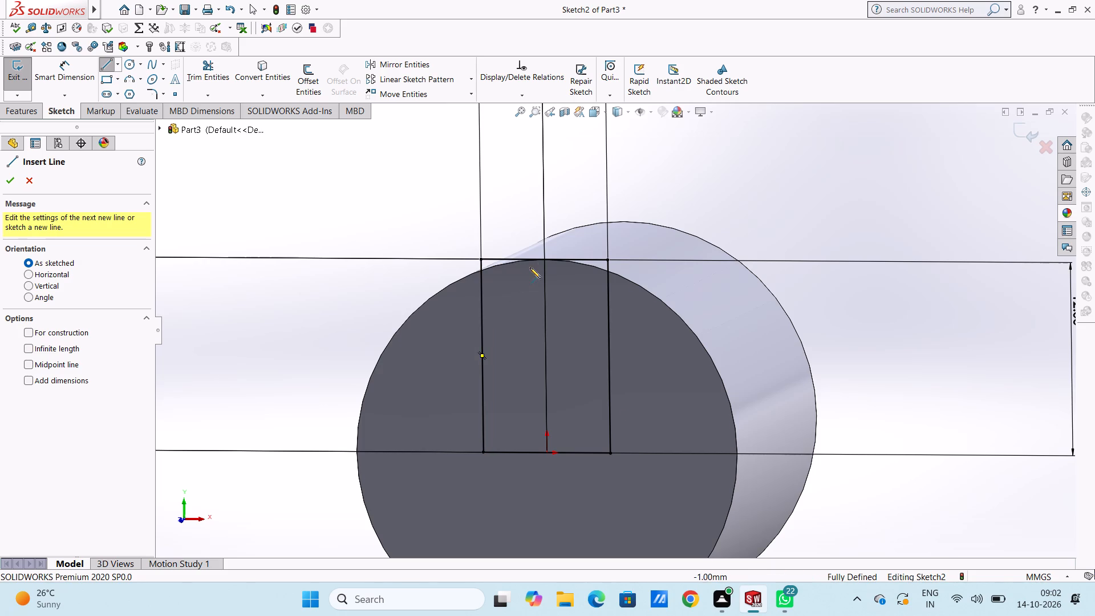
pyautogui.click(546, 259)
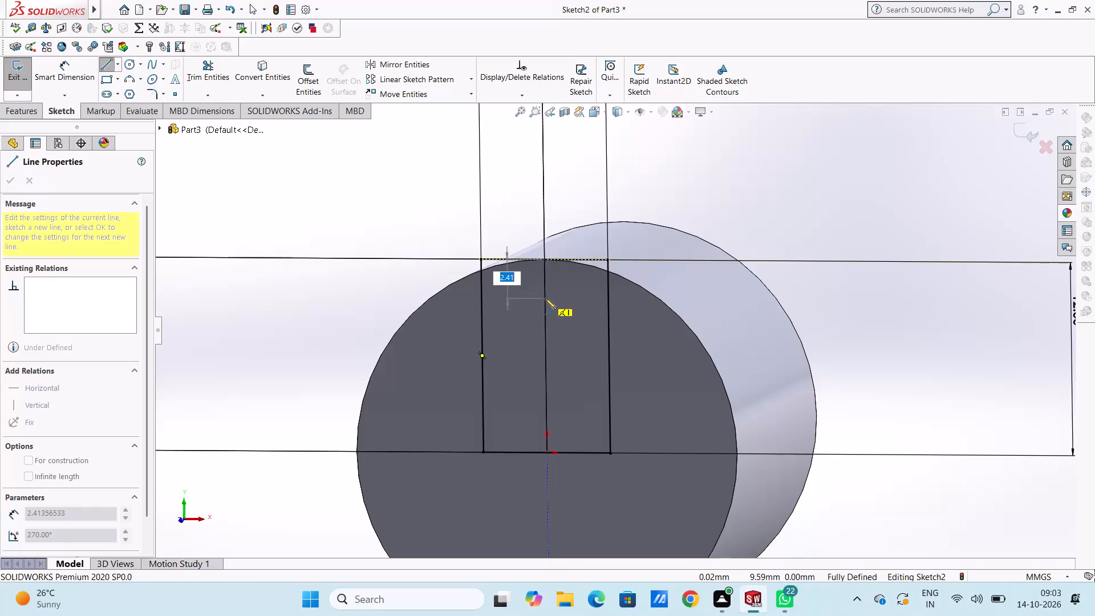
pyautogui.press('3')
pyautogui.press('Return')
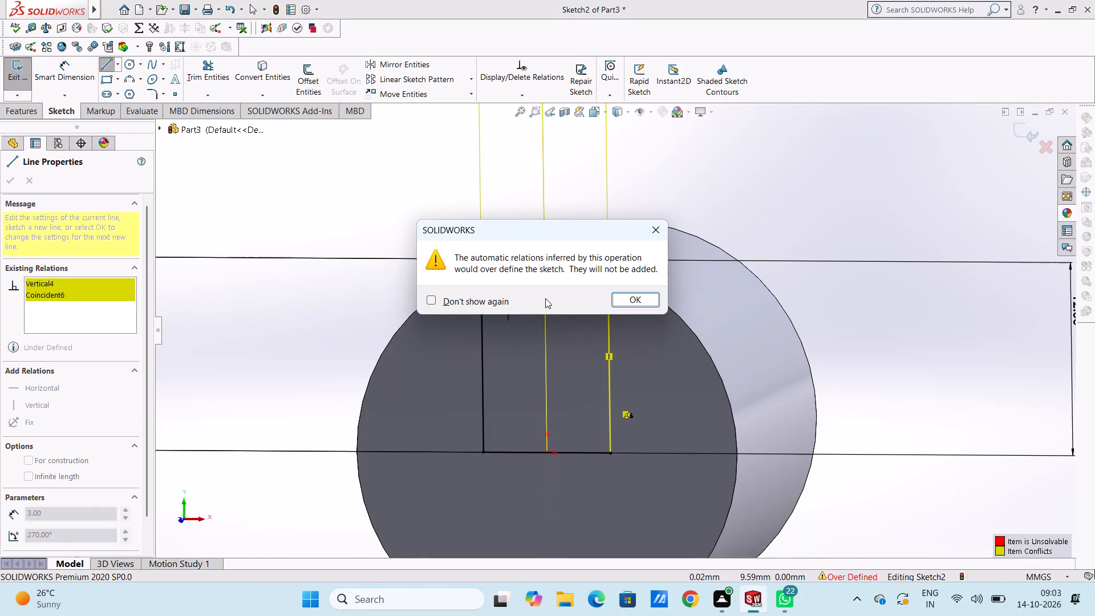
pyautogui.click(667, 227)
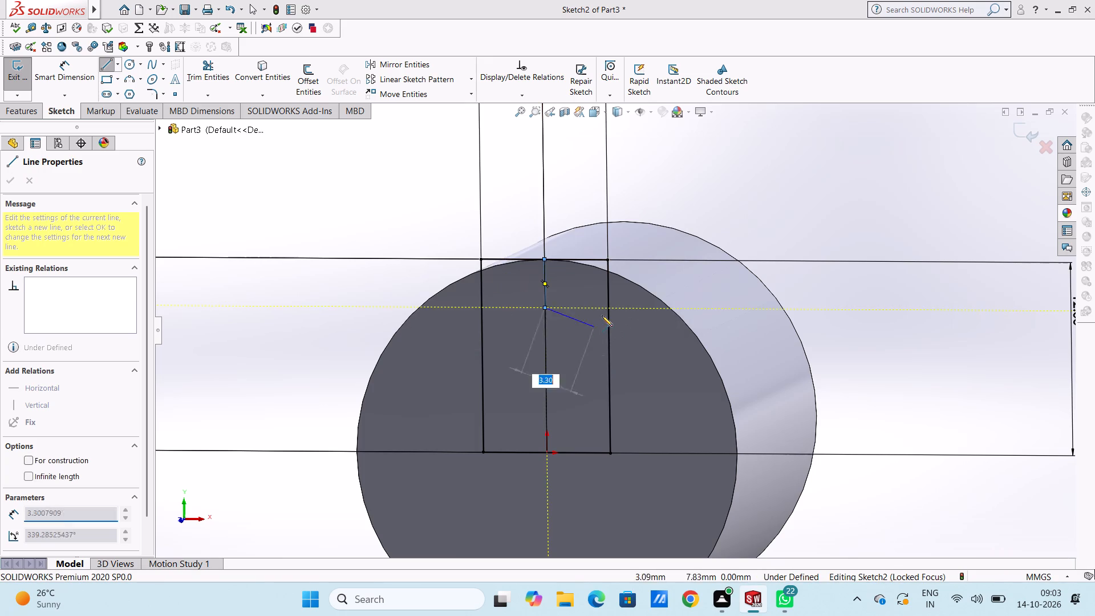
# From the 3 mm line's lower end, draw a horizontal line to the rectangle's right side and an 8 mm line back to its left side.
pyautogui.click(609, 308)
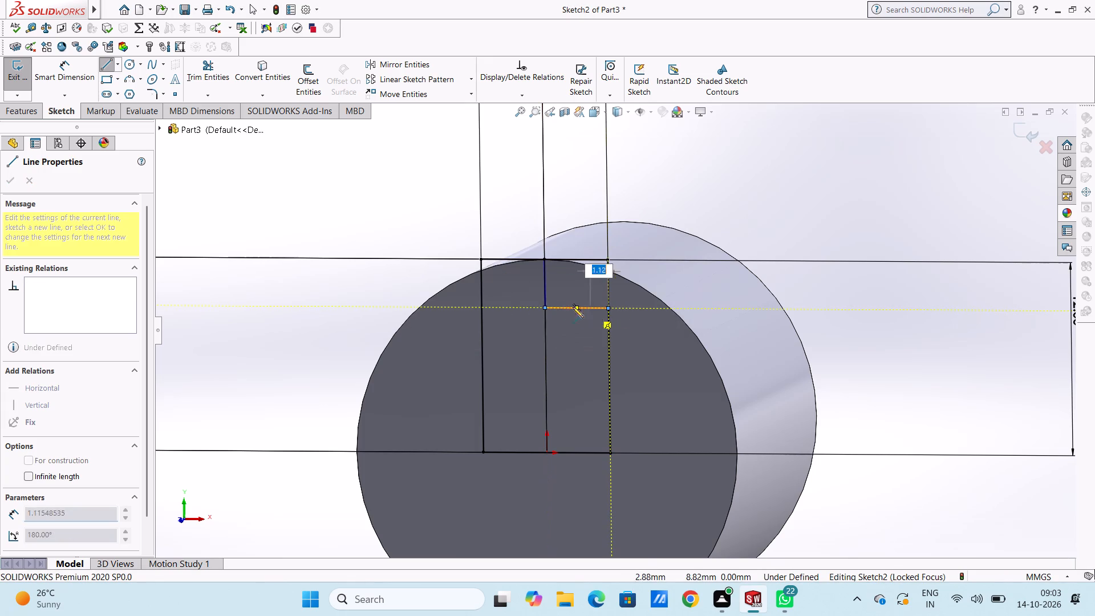
pyautogui.click(481, 309)
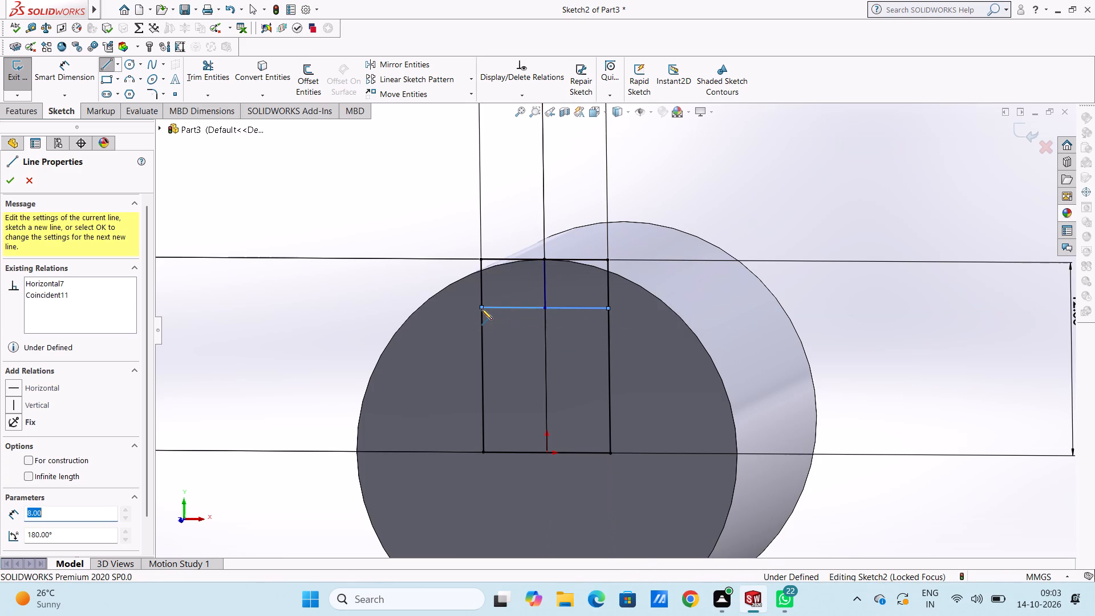
pyautogui.press('Escape')
pyautogui.press('Escape')
pyautogui.press('Escape')
pyautogui.press('Escape')
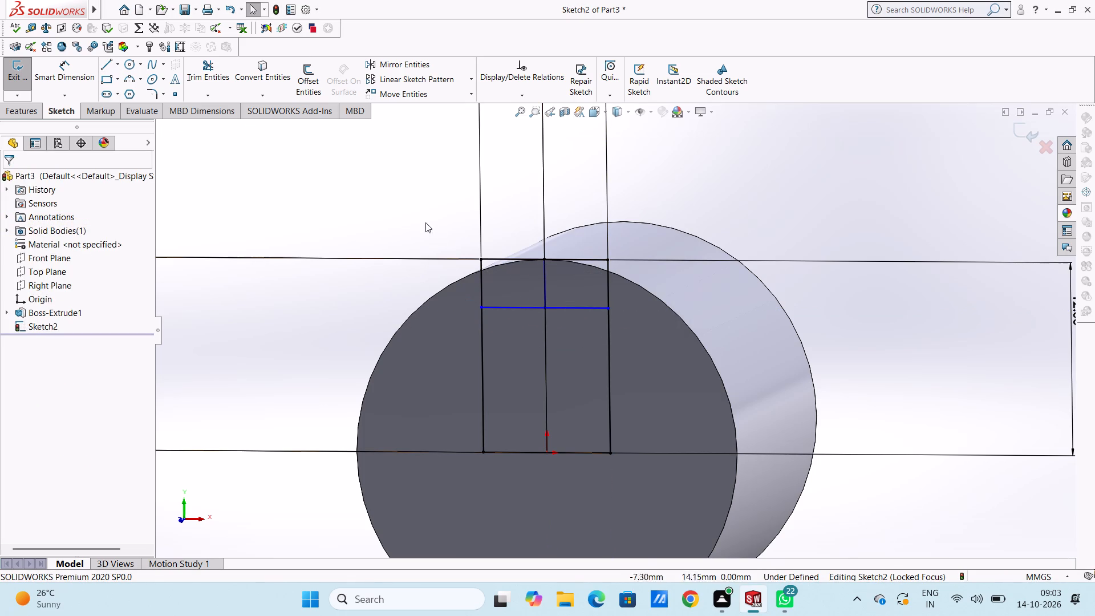
# Trim away the short 3 mm vertical line between the rectangle's upper edge and the new horizontal line.
pyautogui.click(226, 67)
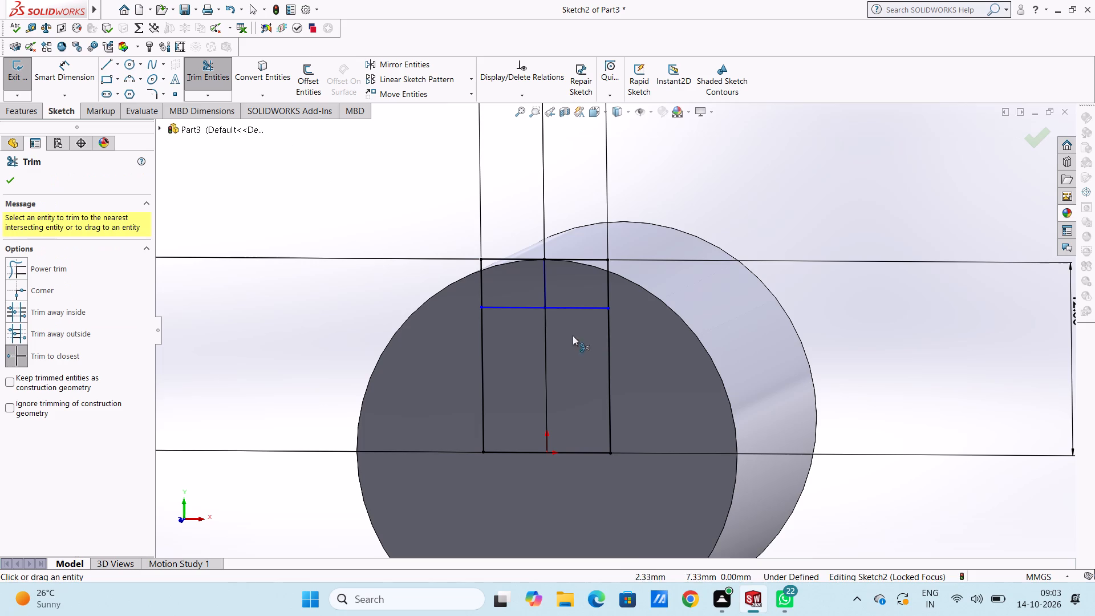
pyautogui.click(546, 280)
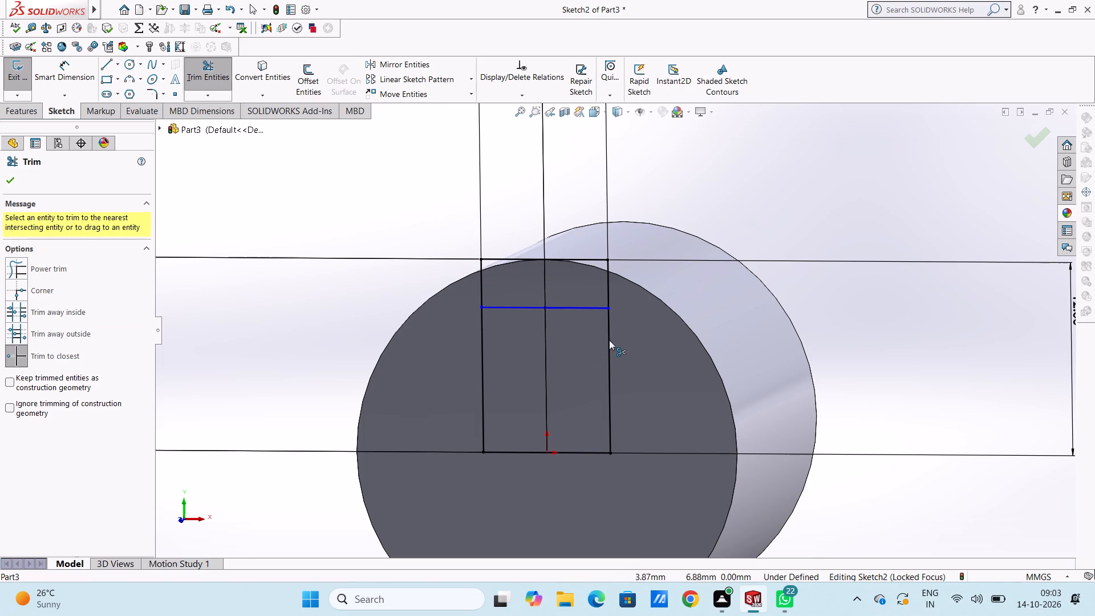
# Trim away the rectangle's two sides below the new horizontal line and its lower edge through the origin.
pyautogui.click(609, 340)
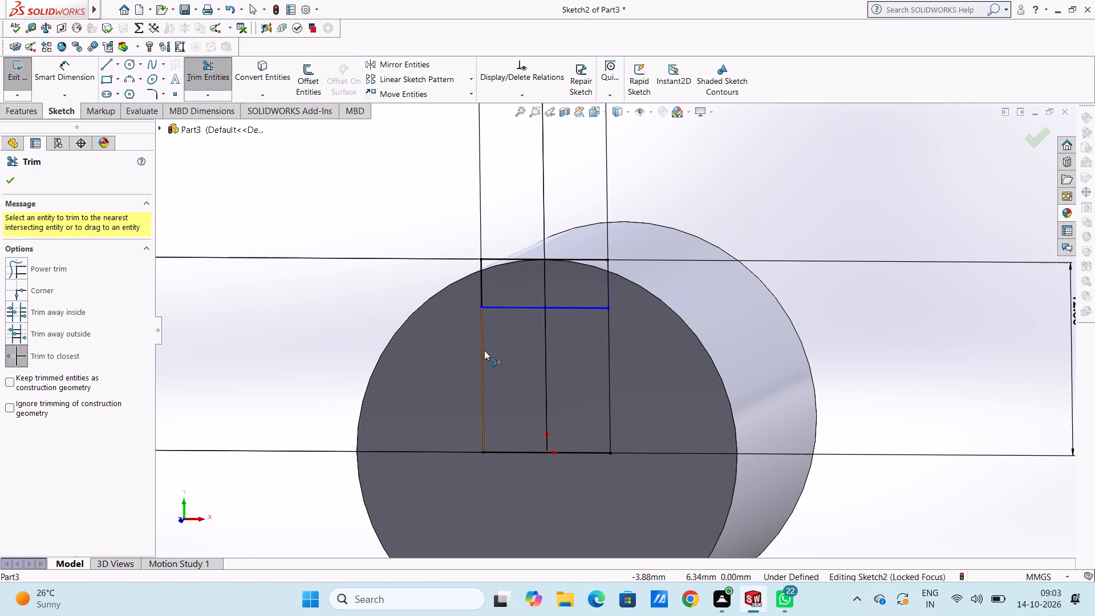
pyautogui.click(484, 350)
pyautogui.click(511, 448)
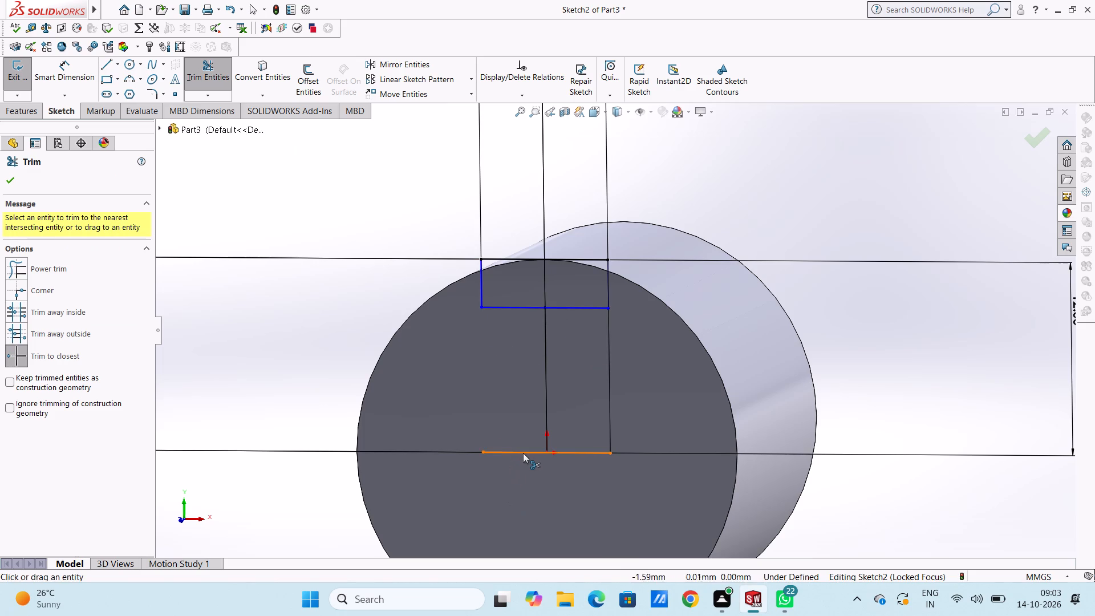
pyautogui.doubleClick(523, 453)
pyautogui.click(569, 452)
pyautogui.click(578, 450)
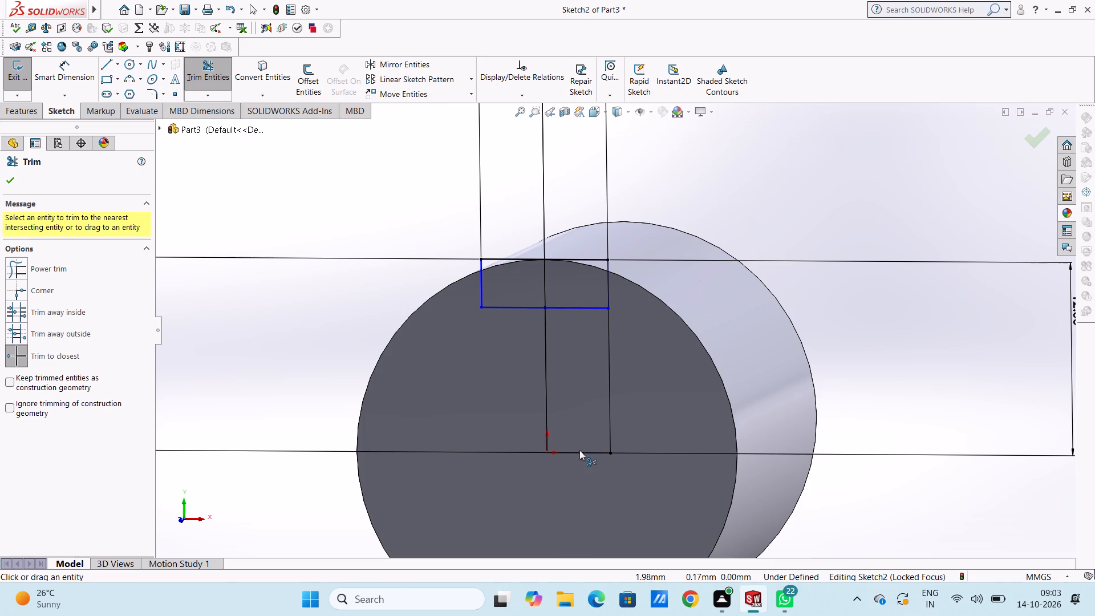
pyautogui.moveTo(580, 449); pyautogui.dragTo(593, 452)
pyautogui.click(604, 452)
pyautogui.doubleClick(610, 453)
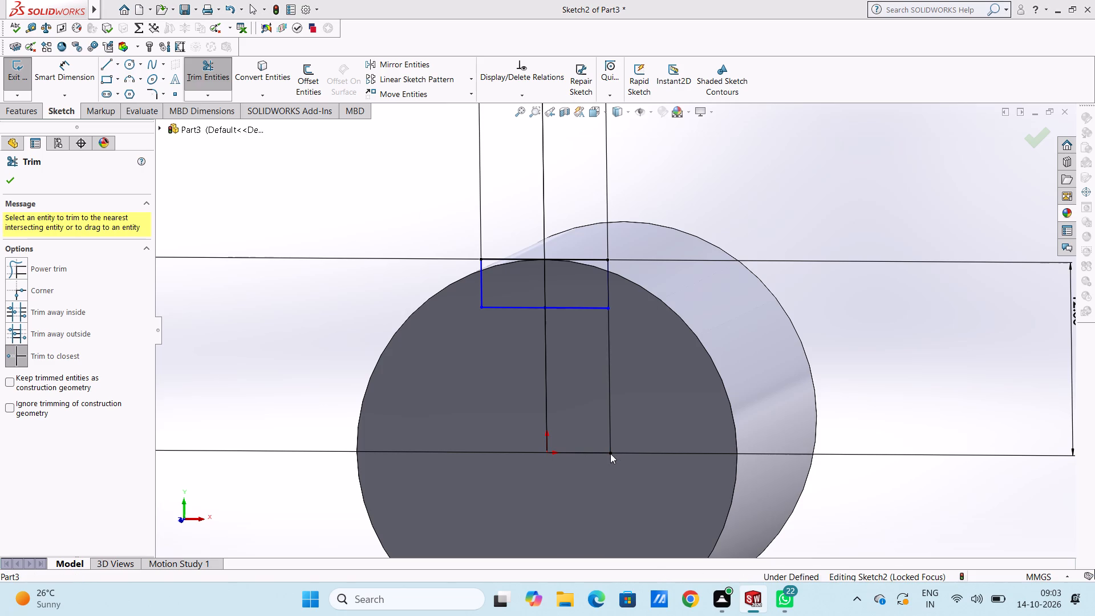
pyautogui.click(585, 305)
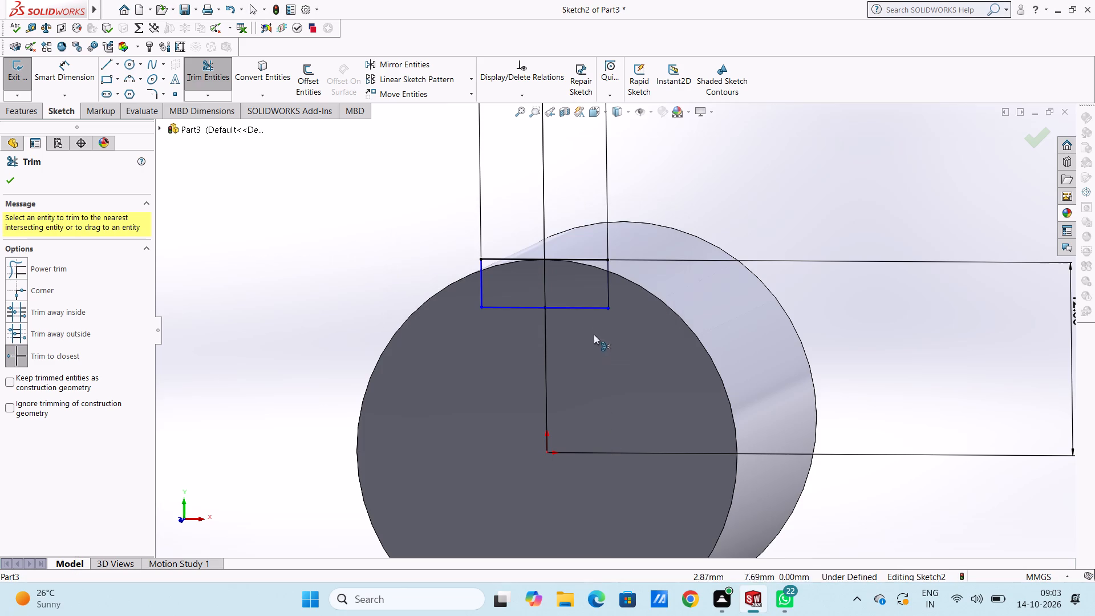
pyautogui.scroll(4, 497, 356)
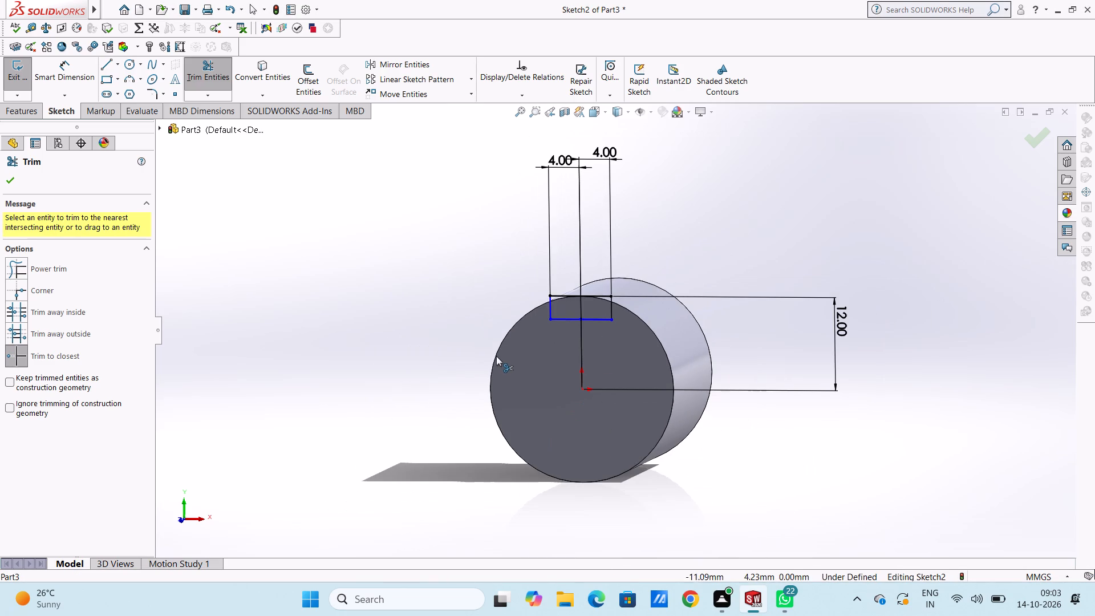
pyautogui.click(12, 181)
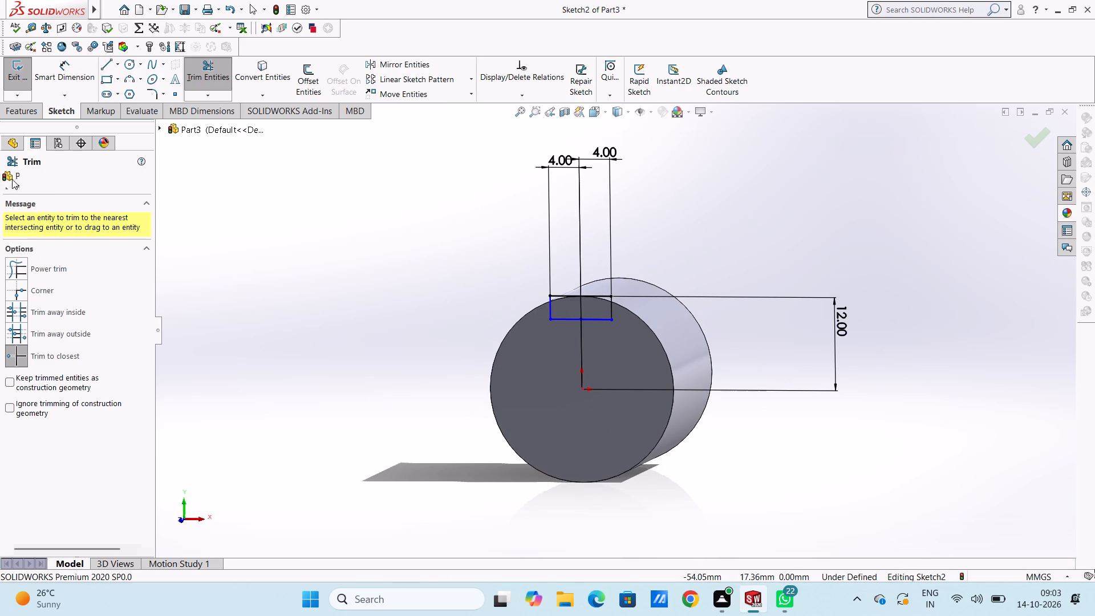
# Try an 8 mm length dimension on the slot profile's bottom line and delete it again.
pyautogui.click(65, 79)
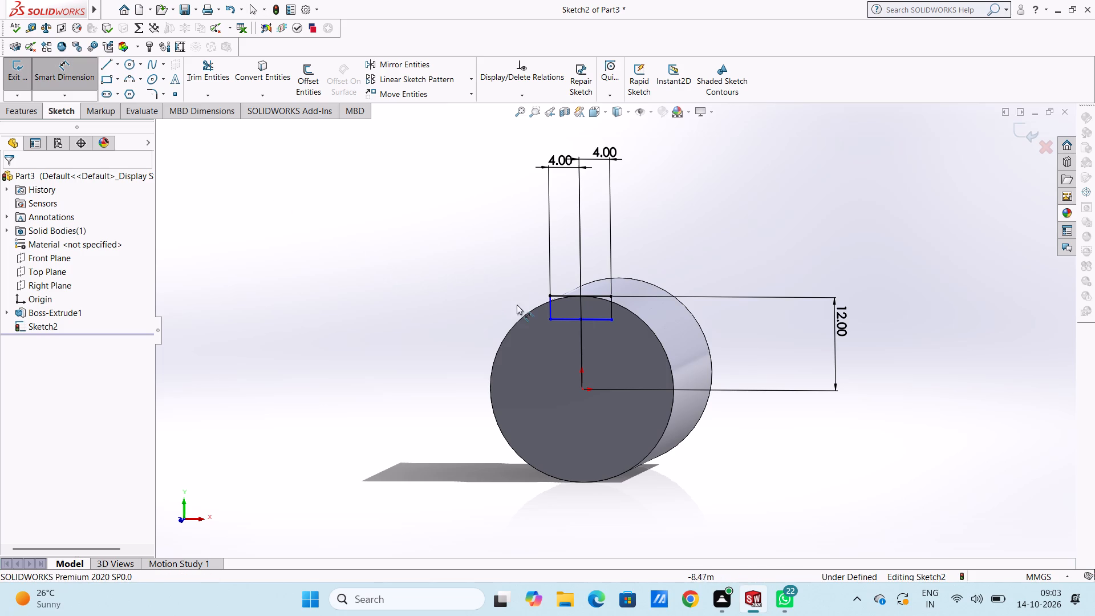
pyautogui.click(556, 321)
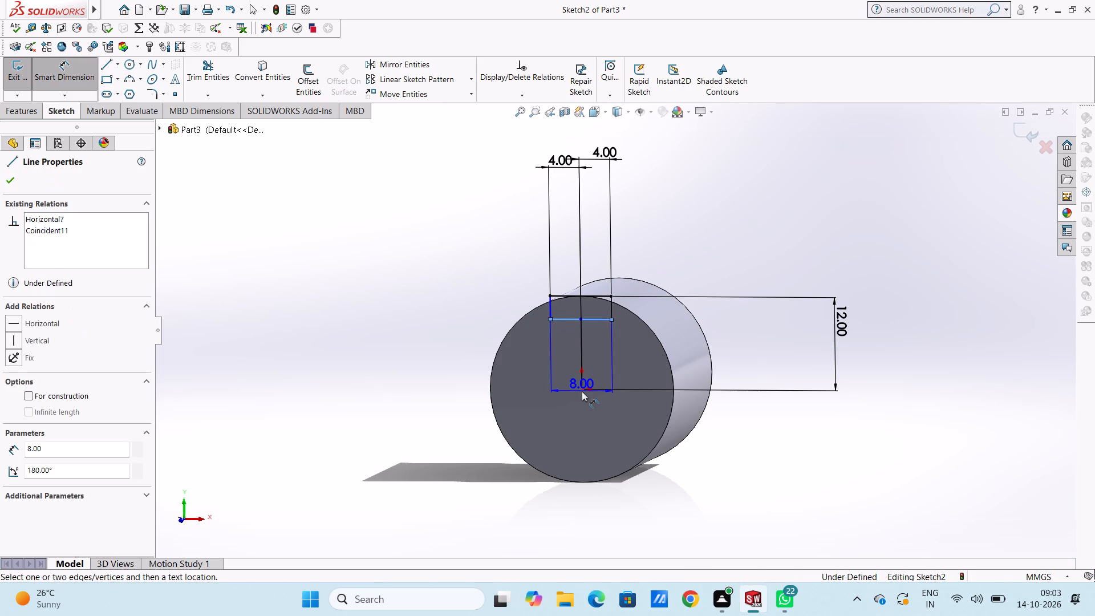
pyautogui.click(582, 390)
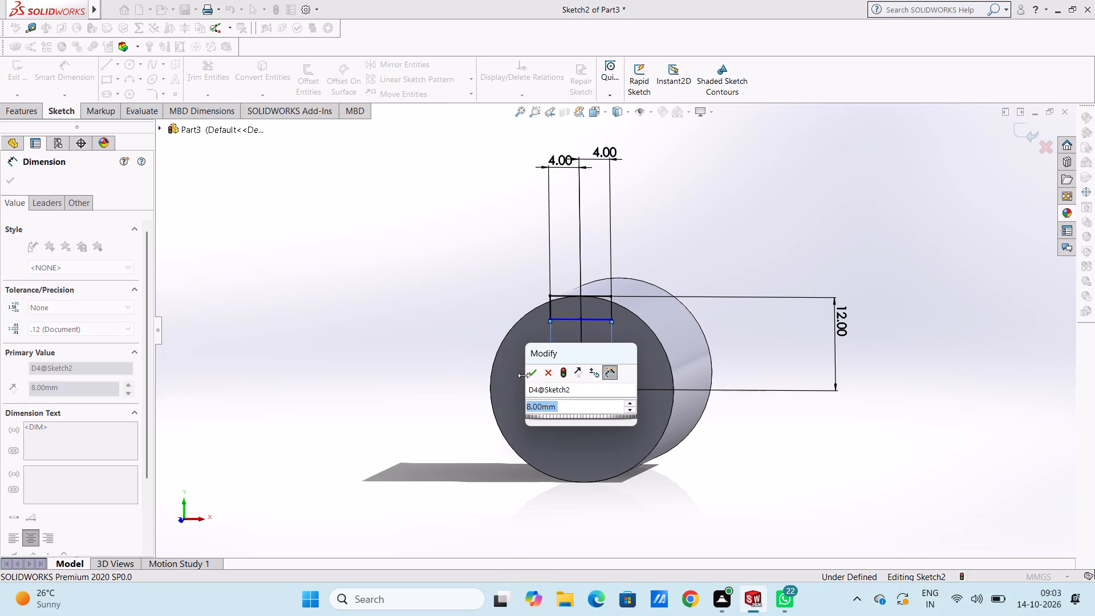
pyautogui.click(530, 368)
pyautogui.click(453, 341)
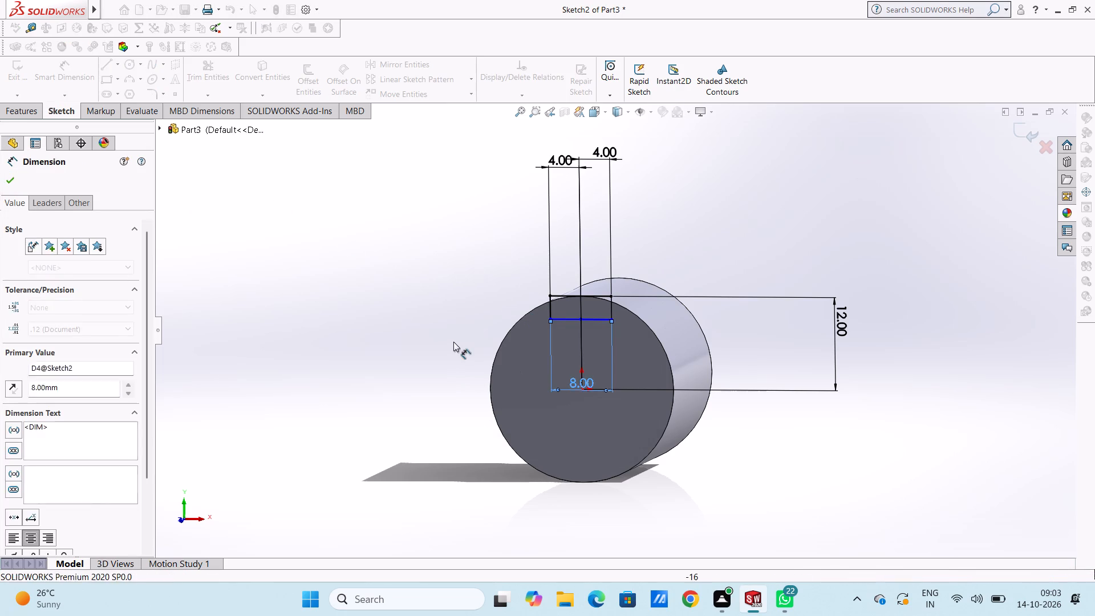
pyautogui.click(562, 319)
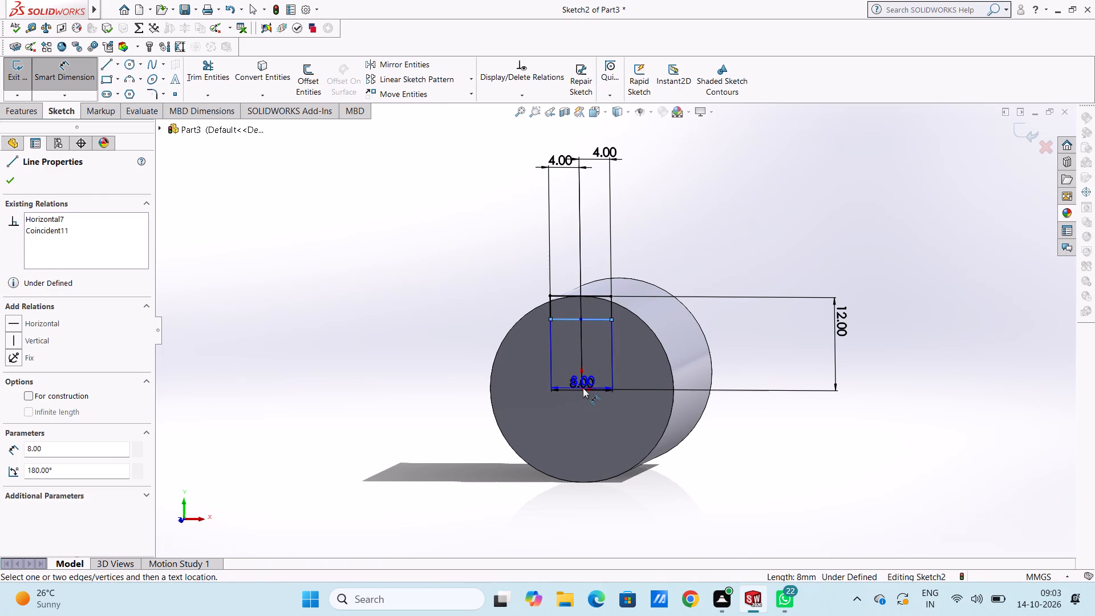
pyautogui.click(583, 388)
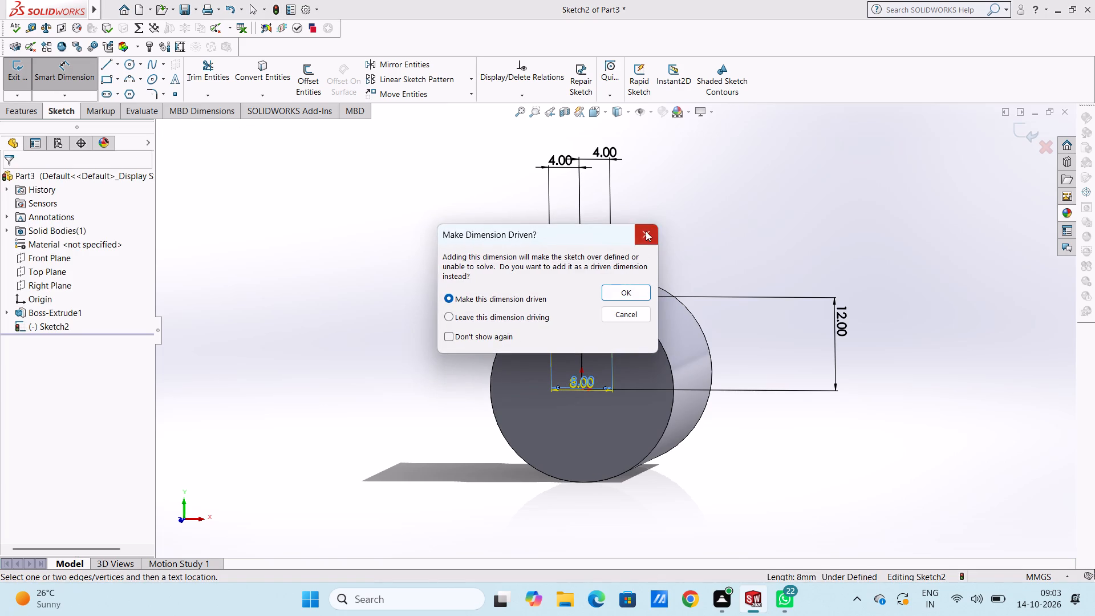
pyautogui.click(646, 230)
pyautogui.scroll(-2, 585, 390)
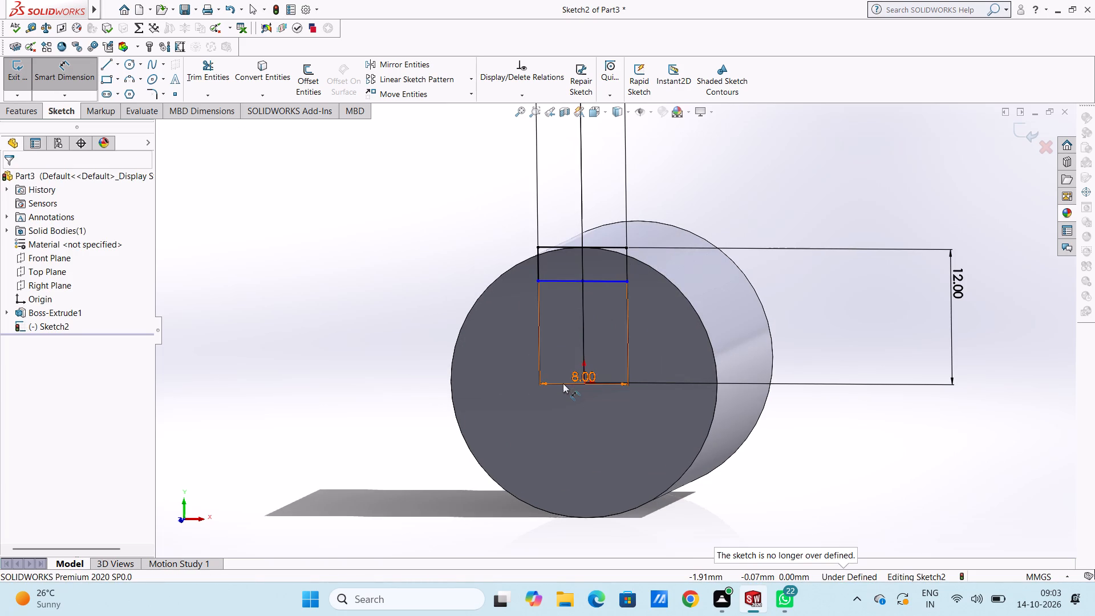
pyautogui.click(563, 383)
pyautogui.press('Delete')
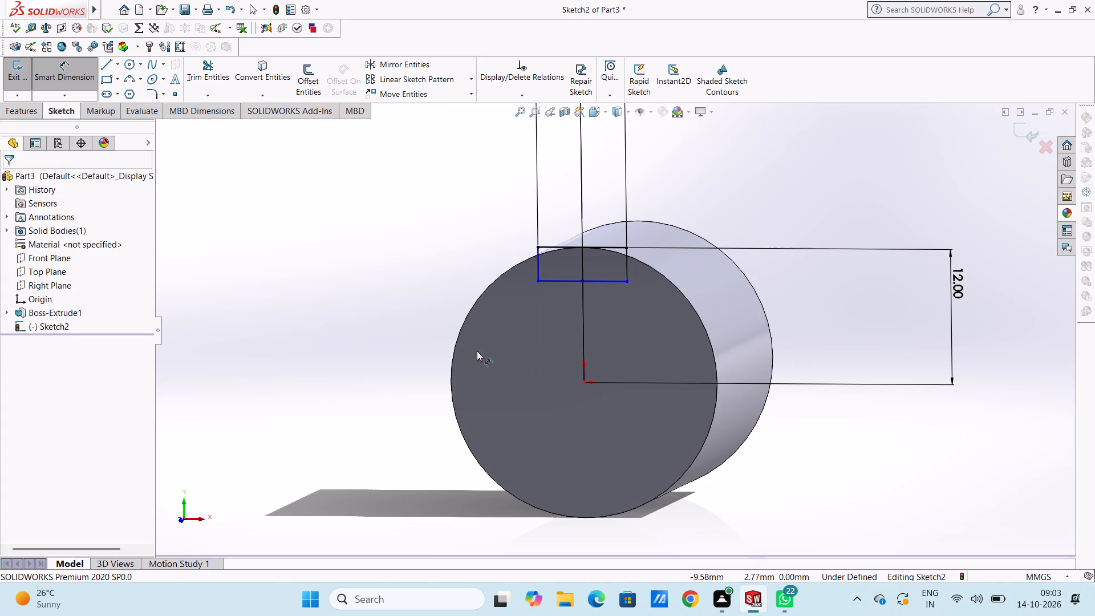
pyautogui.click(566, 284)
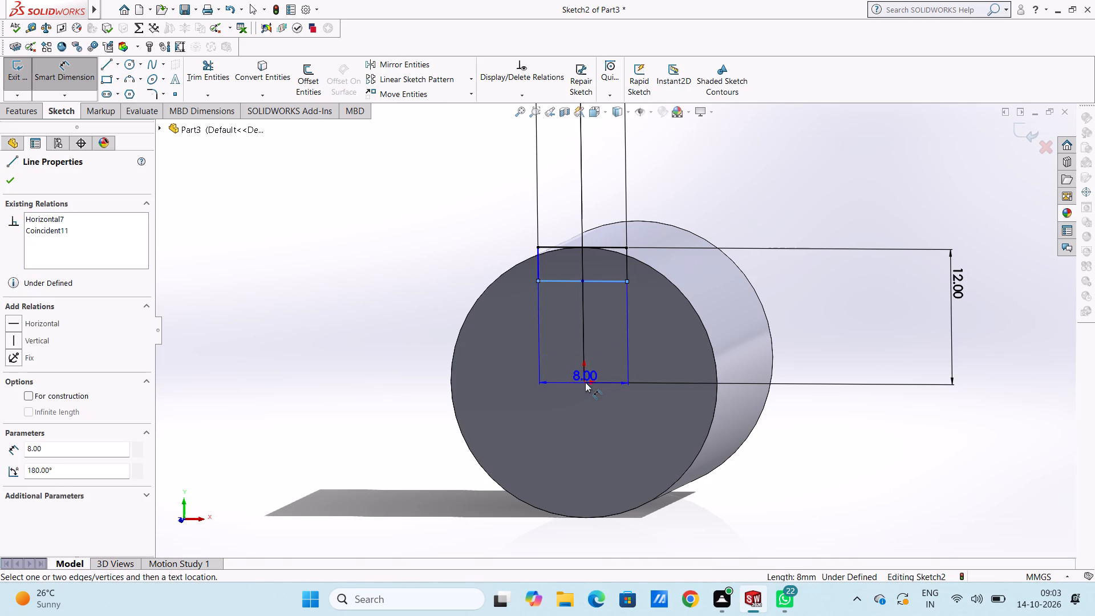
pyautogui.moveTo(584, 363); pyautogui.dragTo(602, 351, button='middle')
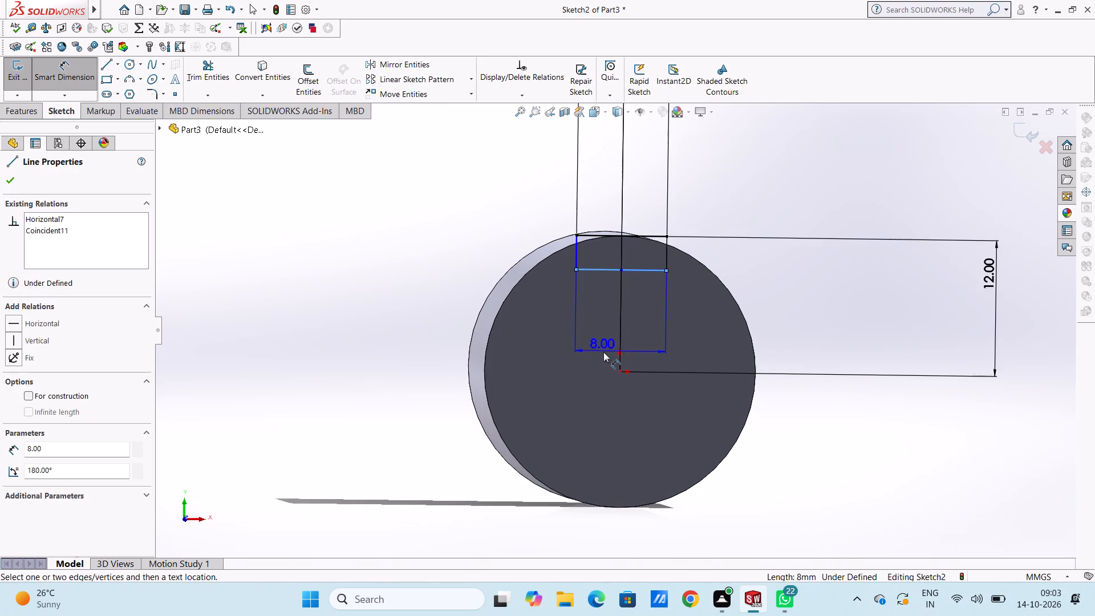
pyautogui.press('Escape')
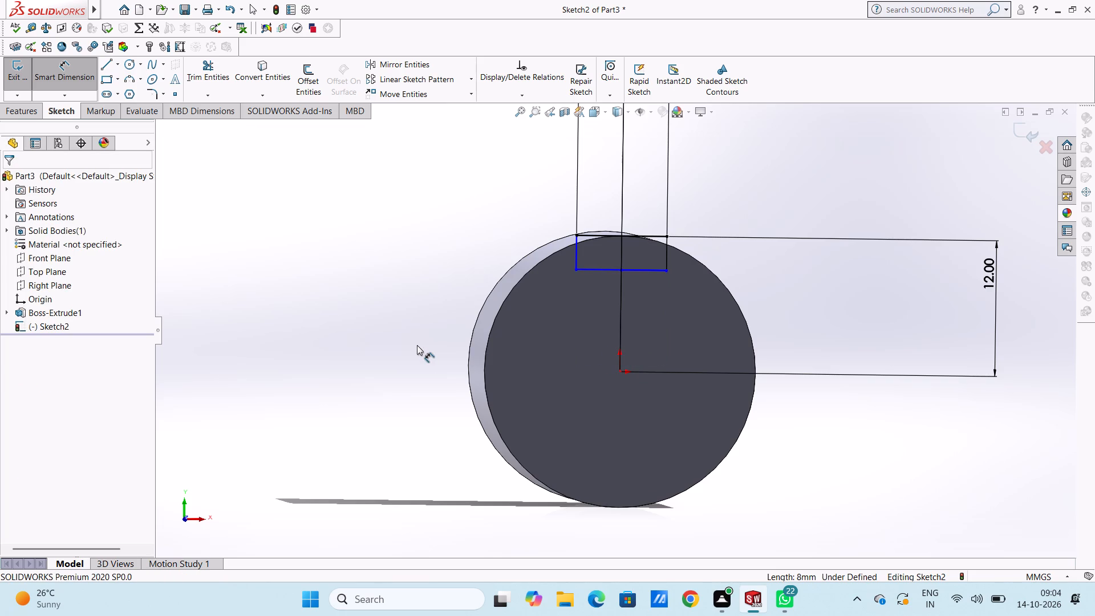
# In front view, dimension the slot profile's bottom line at 9 mm from the origin.
pyautogui.hotkey('ctrl', '1')
pyautogui.scroll(-4, 517, 400)
pyautogui.click(534, 406)
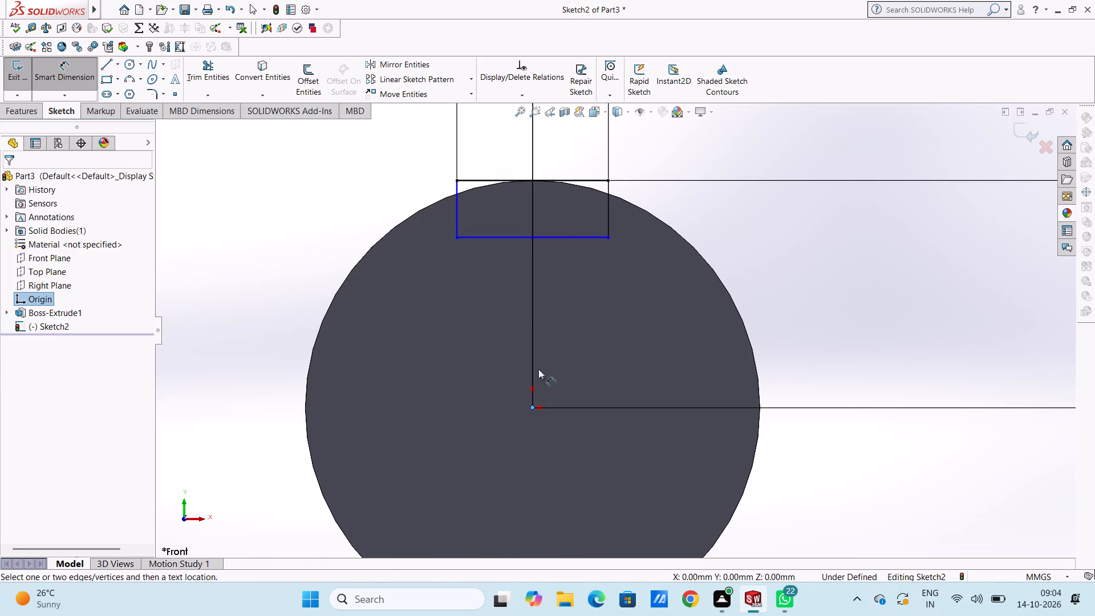
pyautogui.click(568, 237)
pyautogui.scroll(3, 351, 292)
pyautogui.click(226, 314)
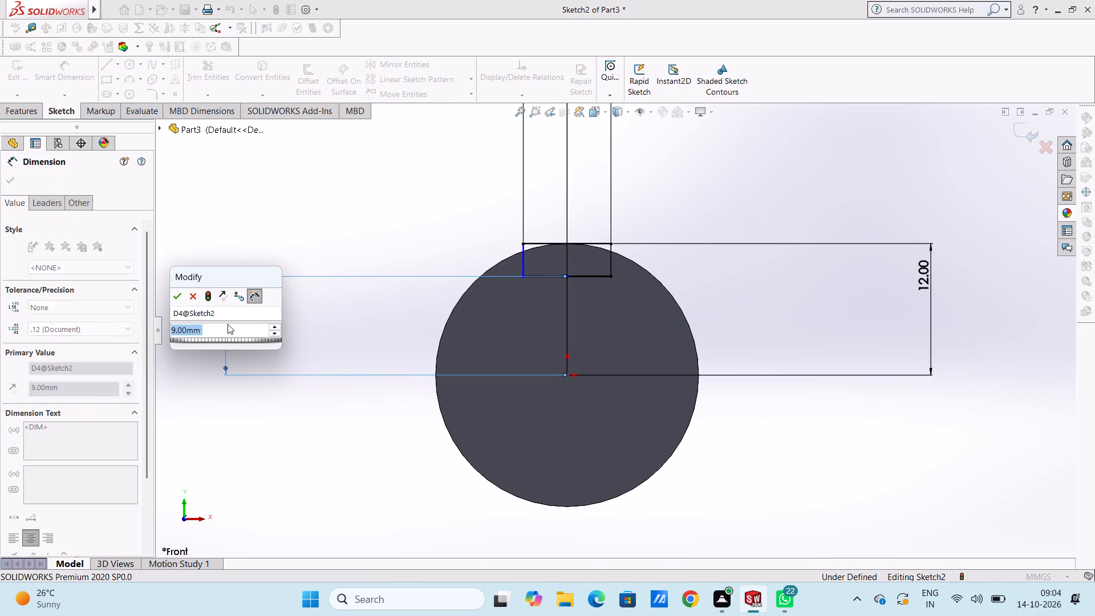
pyautogui.click(181, 291)
pyautogui.click(259, 230)
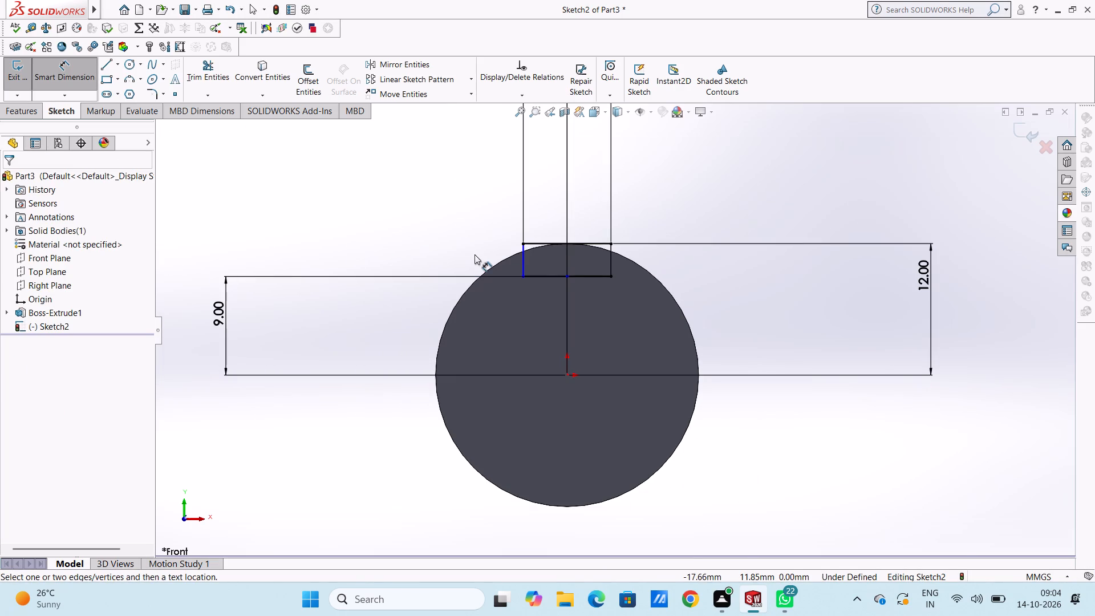
# Dimension the slot profile's short left side at 3 mm.
pyautogui.scroll(3, 474, 254)
pyautogui.scroll(-7, 599, 301)
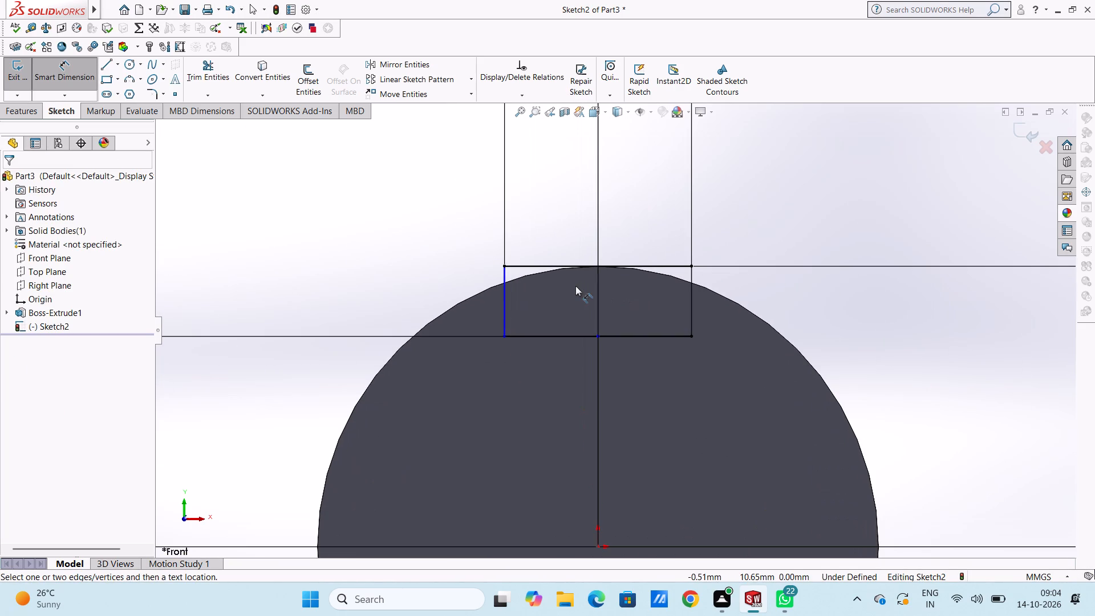
pyautogui.click(508, 277)
pyautogui.click(331, 282)
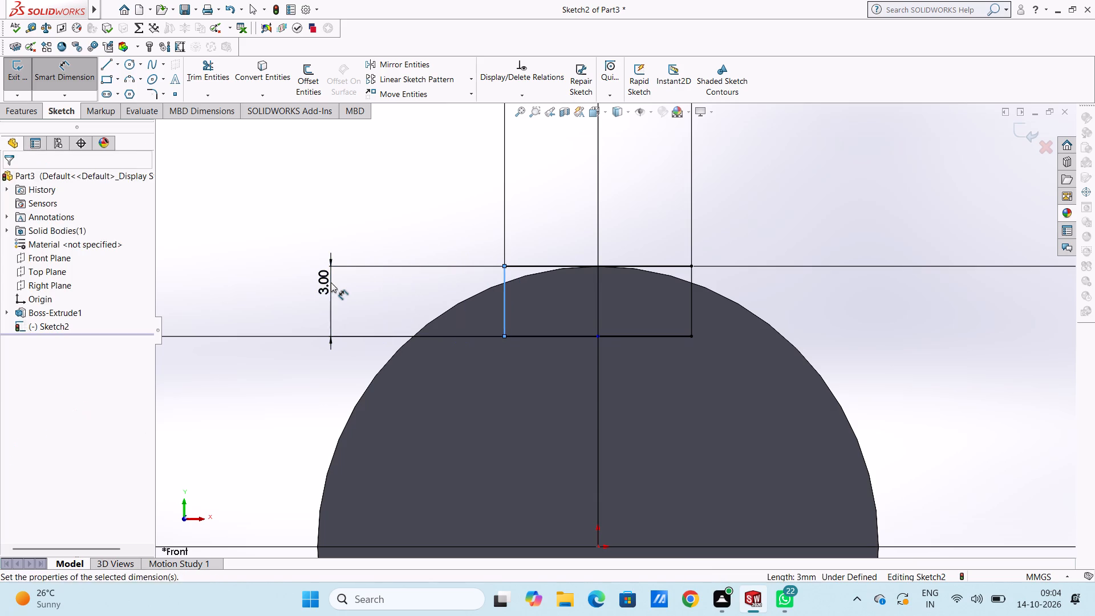
pyautogui.doubleClick(282, 265)
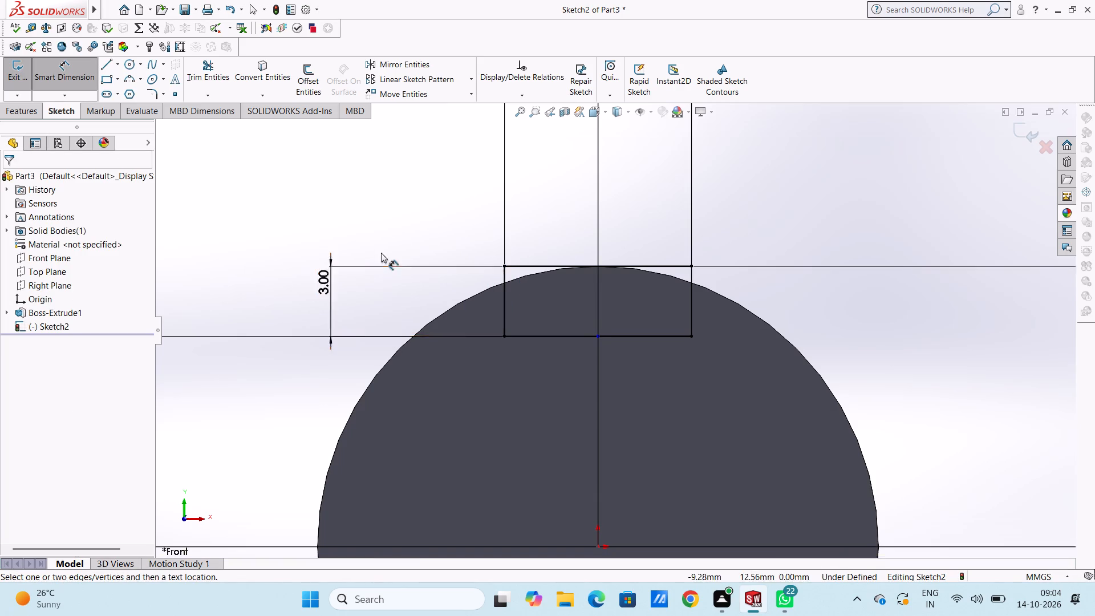
pyautogui.scroll(3, 381, 253)
pyautogui.moveTo(526, 242); pyautogui.dragTo(451, 282, button='middle')
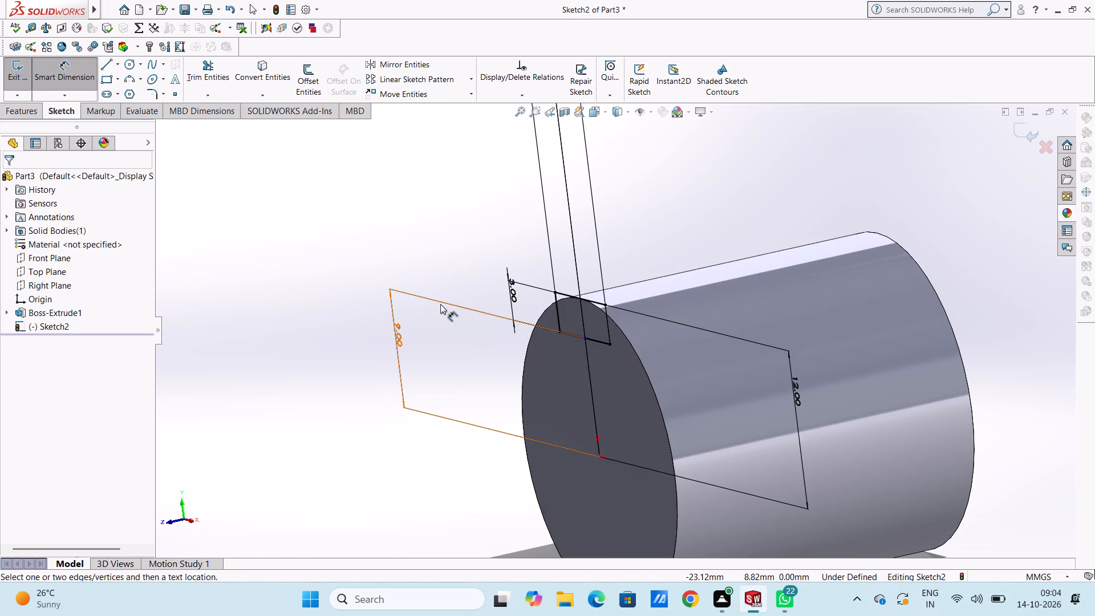
pyautogui.click(73, 83)
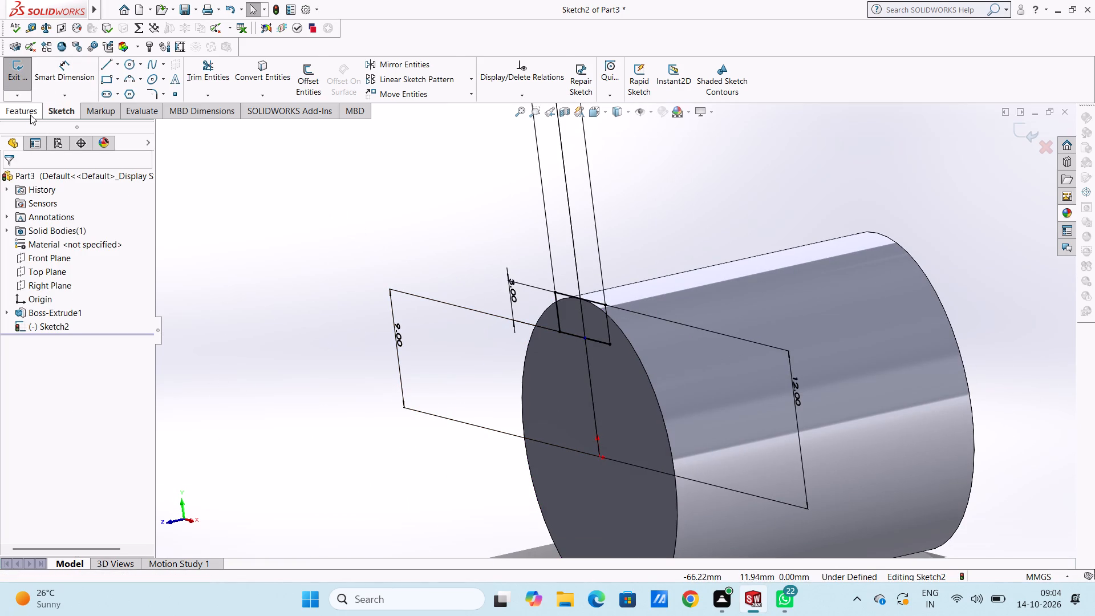
# Cut the slot region inside the circle through the cylinder with a 25 mm blind Extruded Cut.
pyautogui.click(29, 114)
pyautogui.click(197, 70)
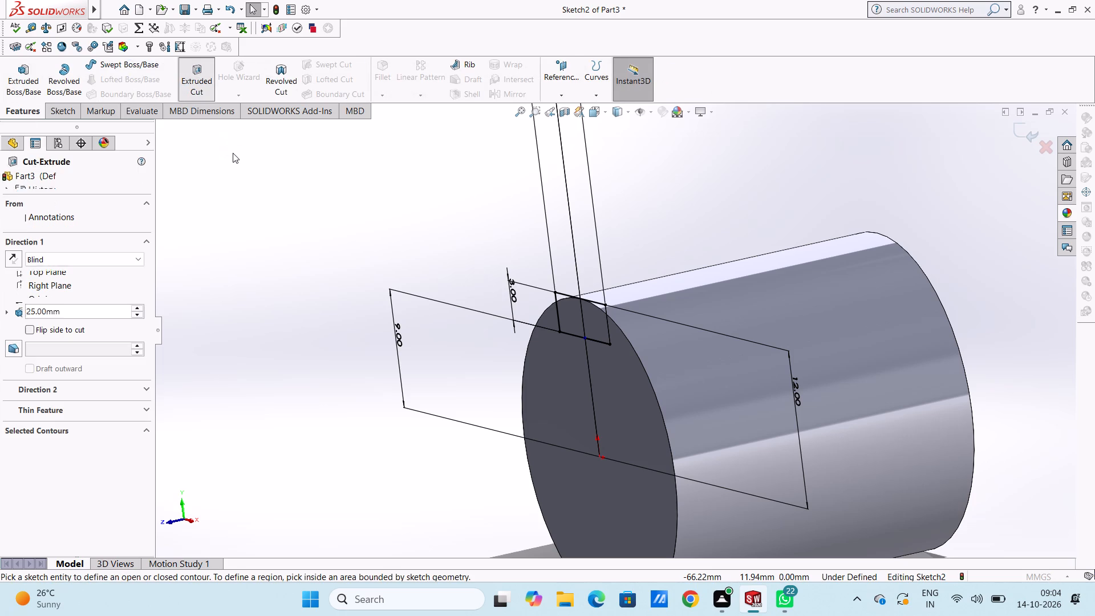
pyautogui.click(582, 322)
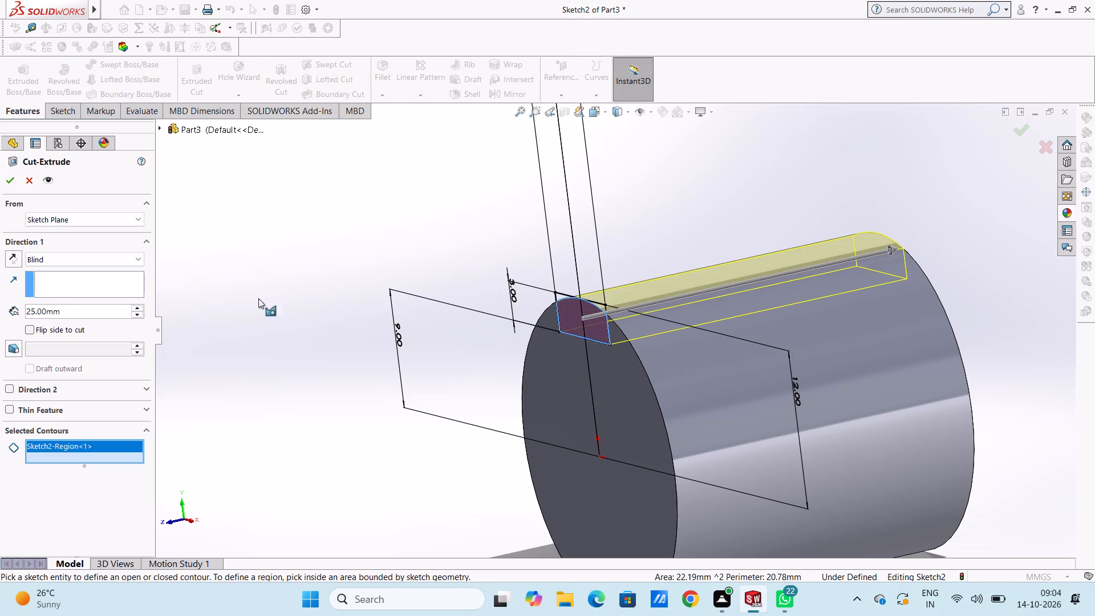
pyautogui.click(14, 183)
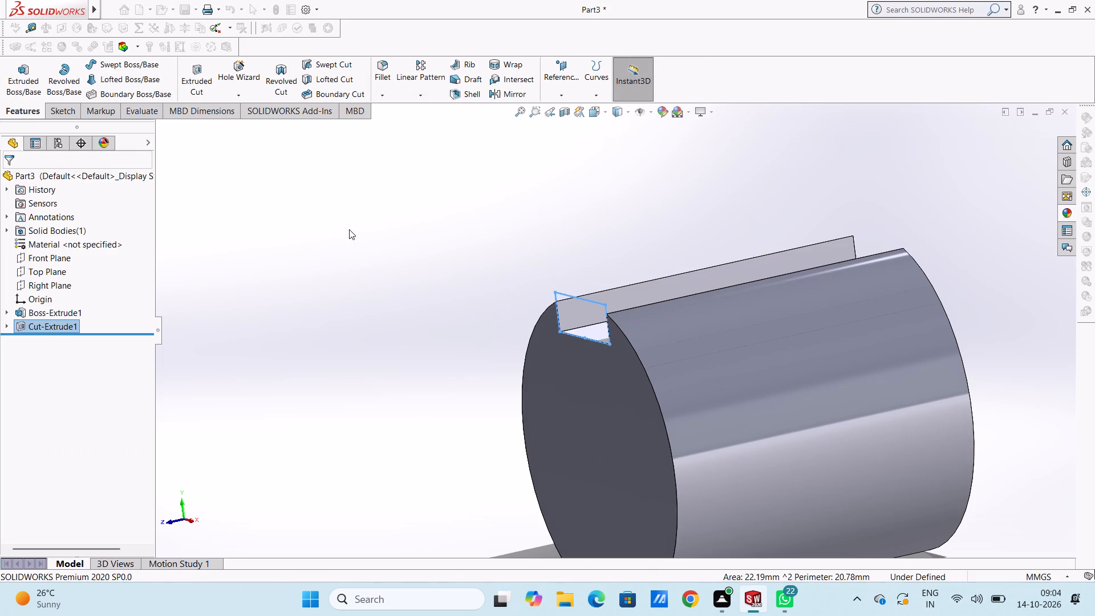
pyautogui.click(349, 229)
# Examine the slot cut in the cylinder from several angles and close up.
pyautogui.moveTo(359, 235); pyautogui.dragTo(407, 310, button='middle')
pyautogui.scroll(4, 407, 311)
pyautogui.moveTo(464, 373); pyautogui.dragTo(452, 320, button='middle')
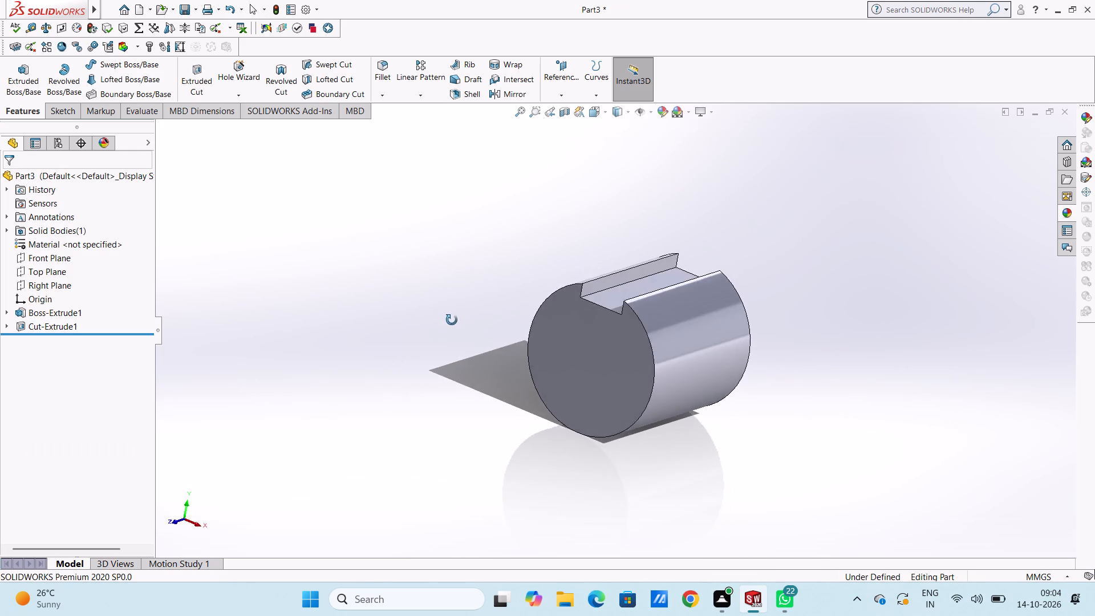
pyautogui.moveTo(452, 320); pyautogui.dragTo(425, 345, button='middle')
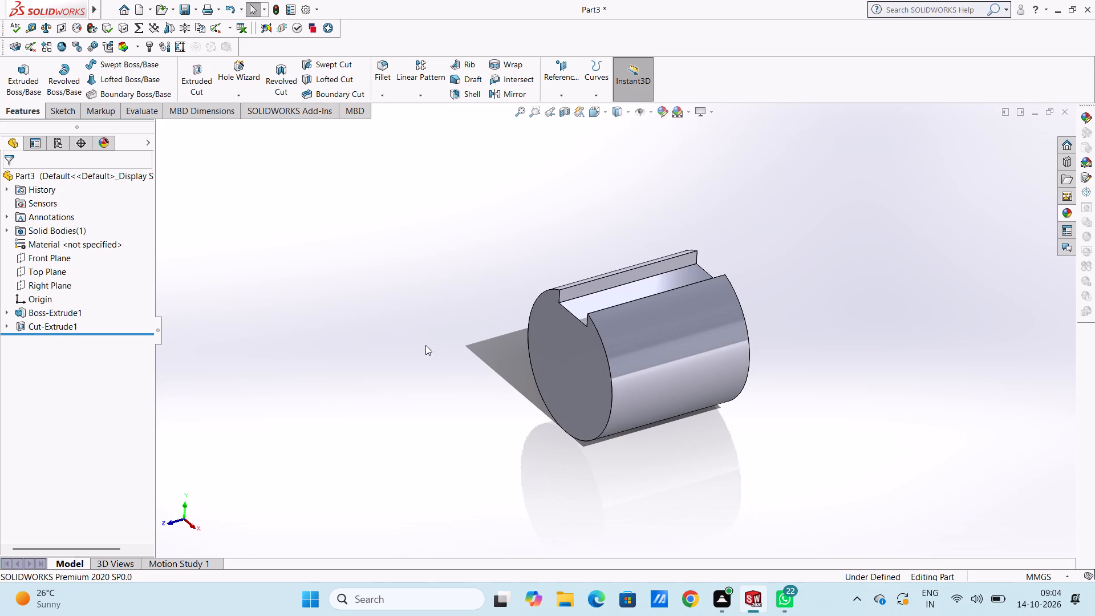
pyautogui.moveTo(736, 380); pyautogui.dragTo(723, 364, button='middle')
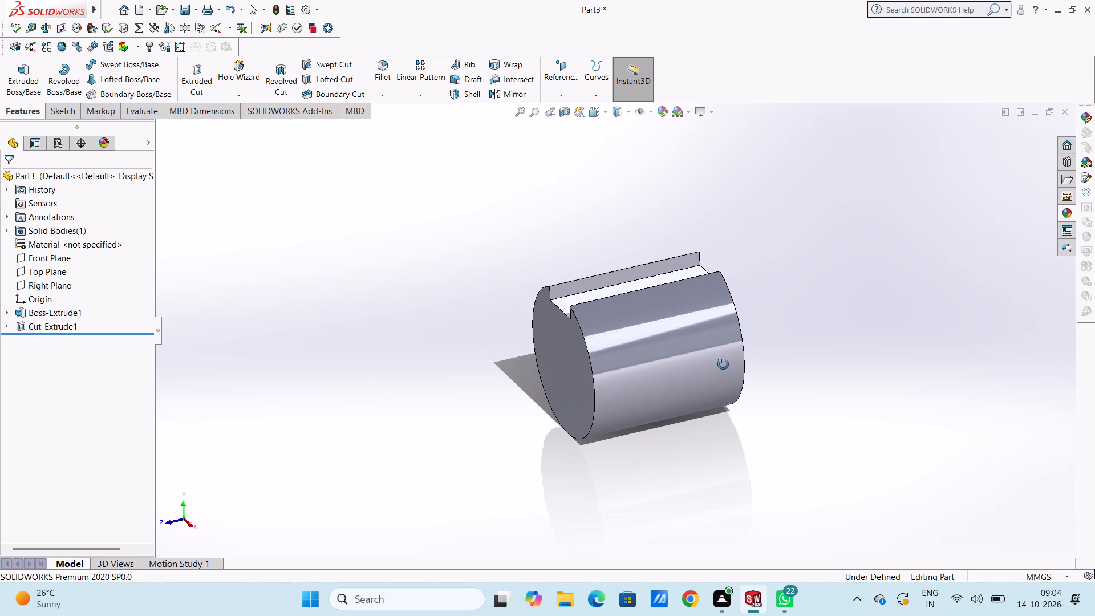
pyautogui.moveTo(723, 364); pyautogui.dragTo(724, 364, button='middle')
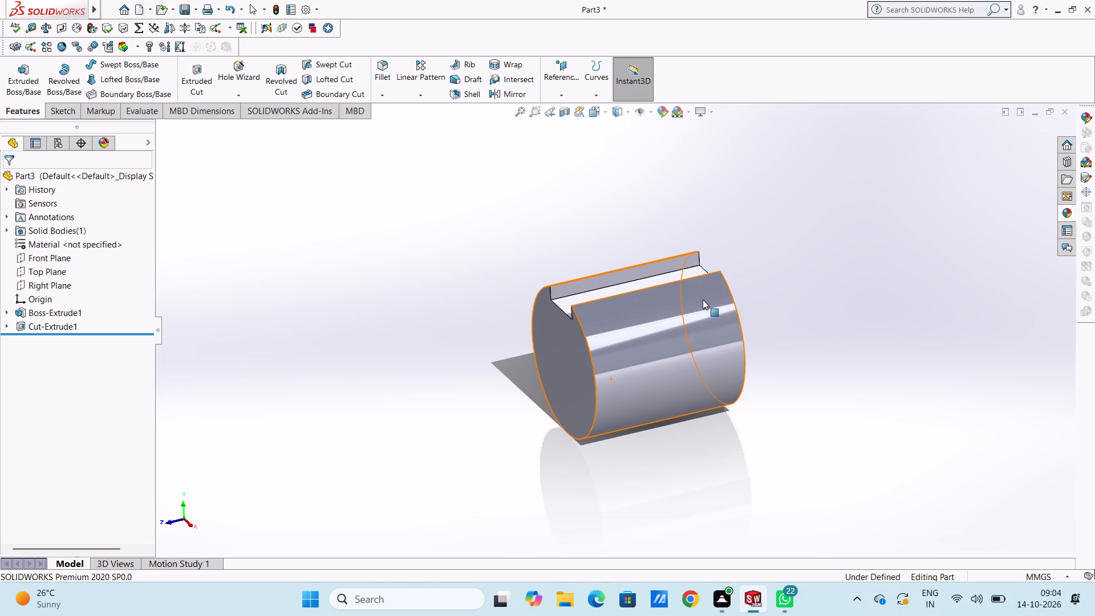
pyautogui.moveTo(703, 299); pyautogui.dragTo(743, 310, button='middle')
pyautogui.scroll(-4, 674, 271)
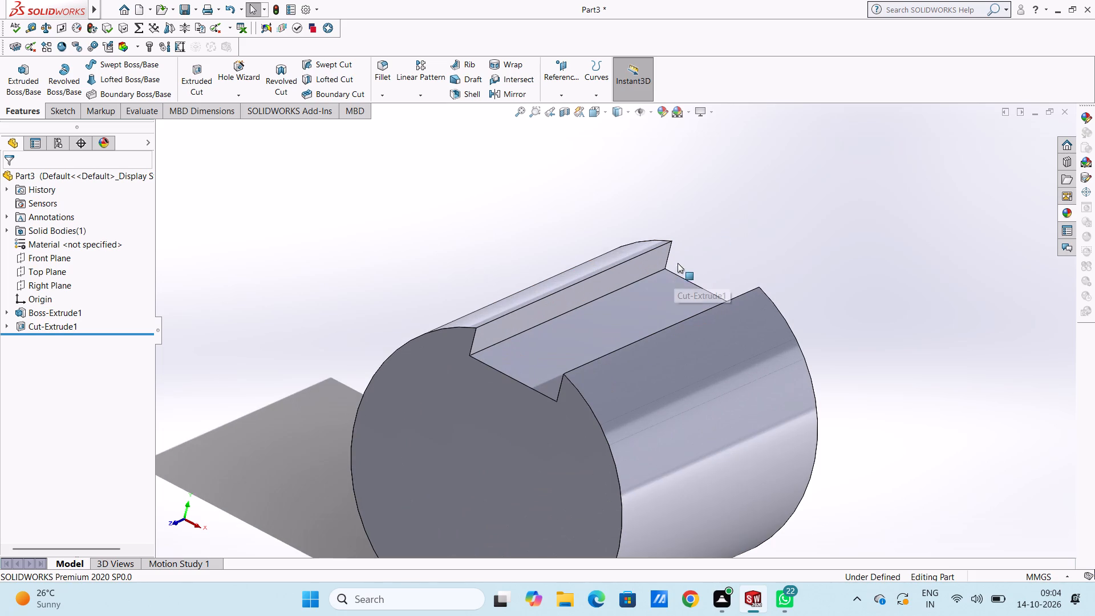
pyautogui.click(767, 204)
pyautogui.scroll(-2, 600, 253)
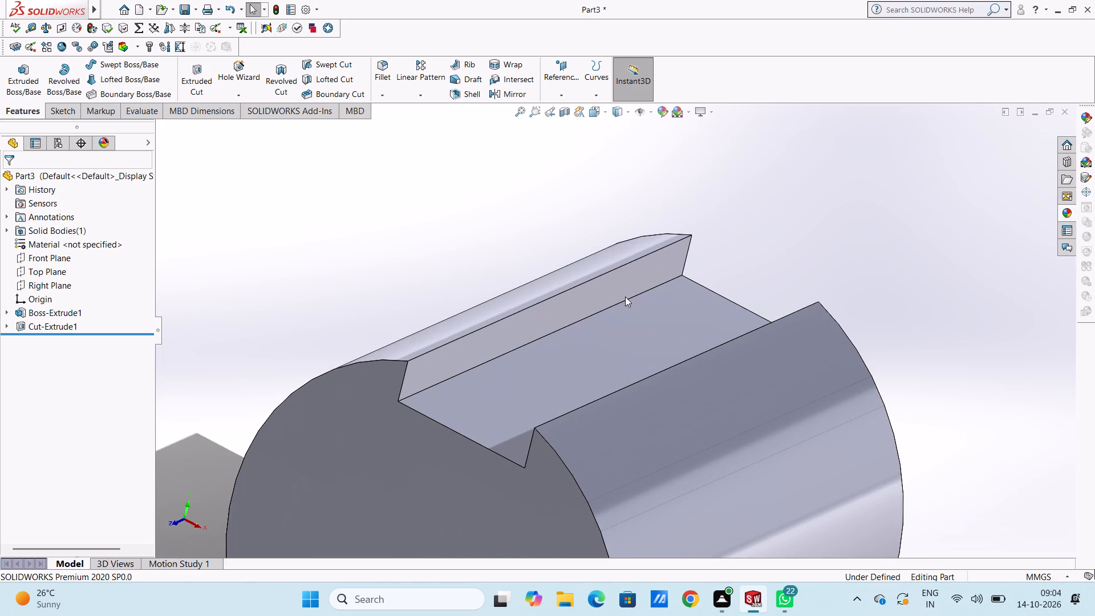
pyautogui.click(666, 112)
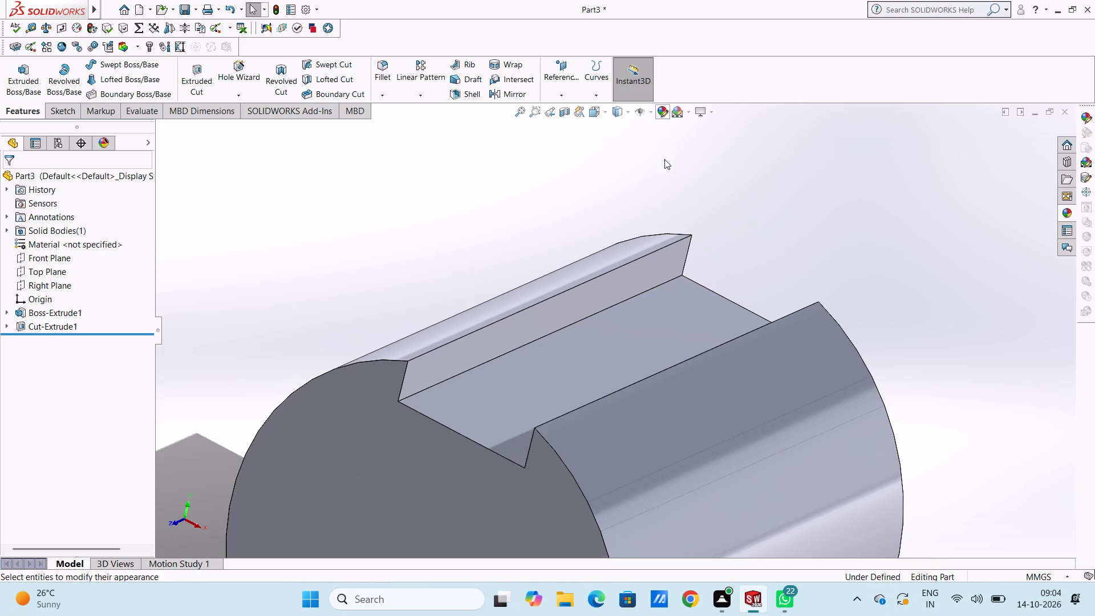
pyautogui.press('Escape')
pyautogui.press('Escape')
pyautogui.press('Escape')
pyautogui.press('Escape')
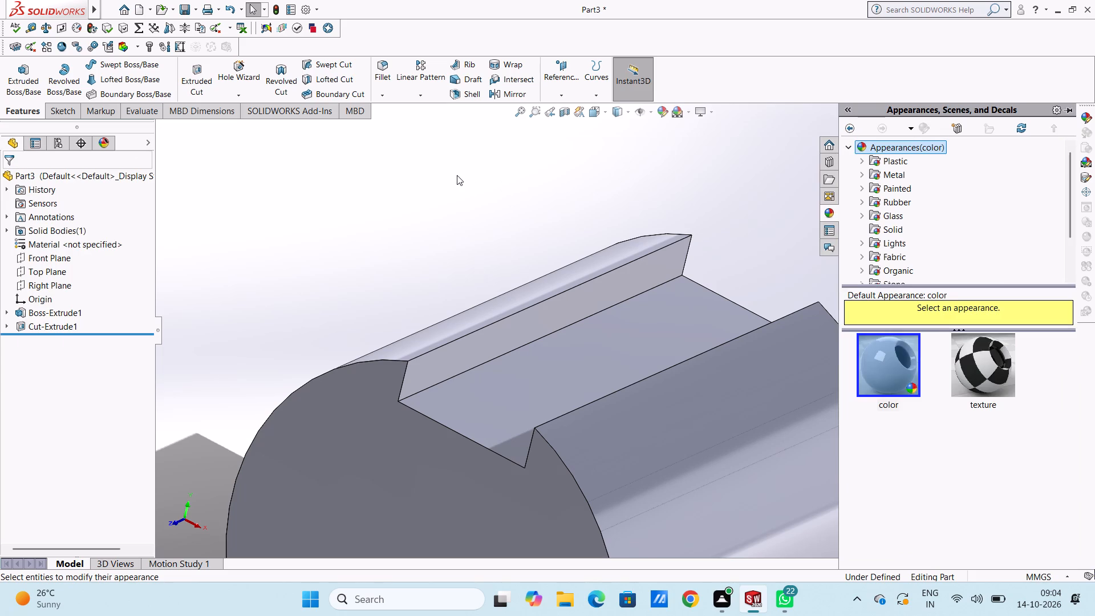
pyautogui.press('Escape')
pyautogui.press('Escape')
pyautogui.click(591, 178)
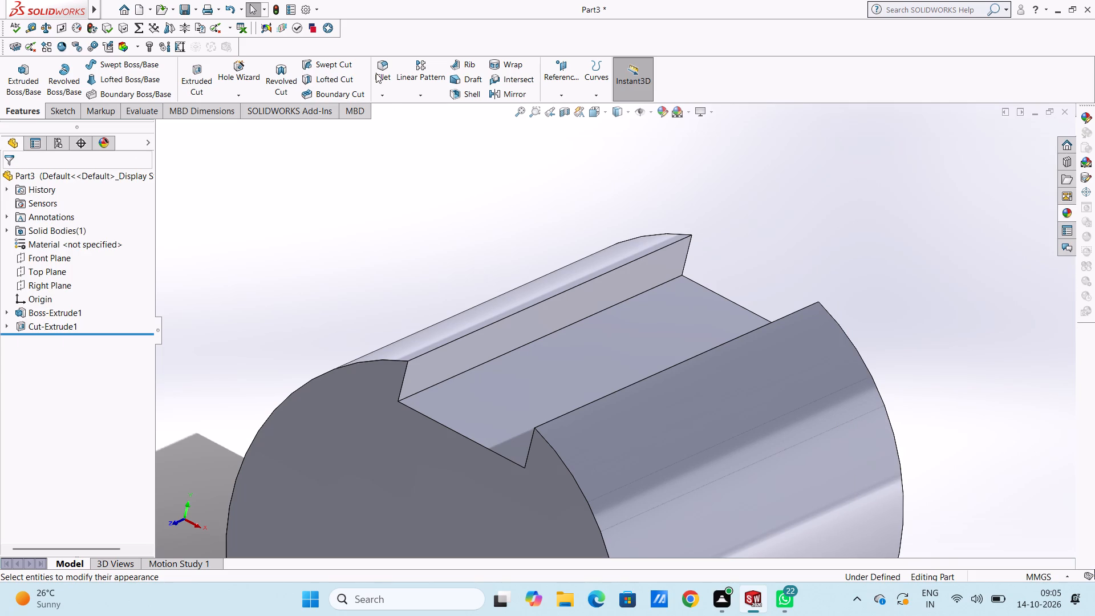
# Start a Fillet on the slot's two long upper edges with a 1 mm radius.
pyautogui.click(388, 66)
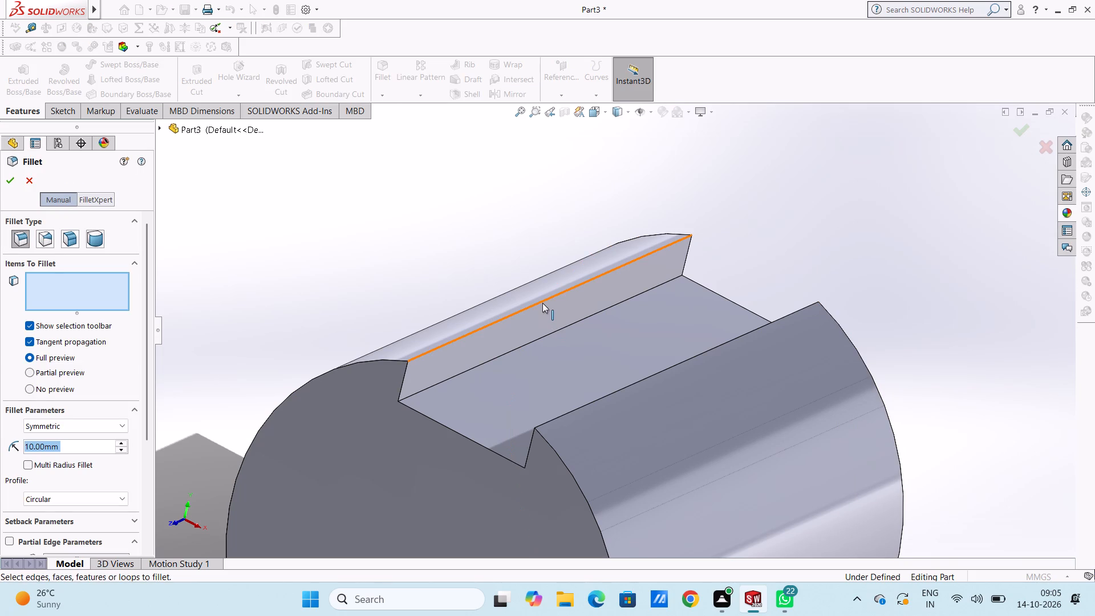
pyautogui.click(542, 302)
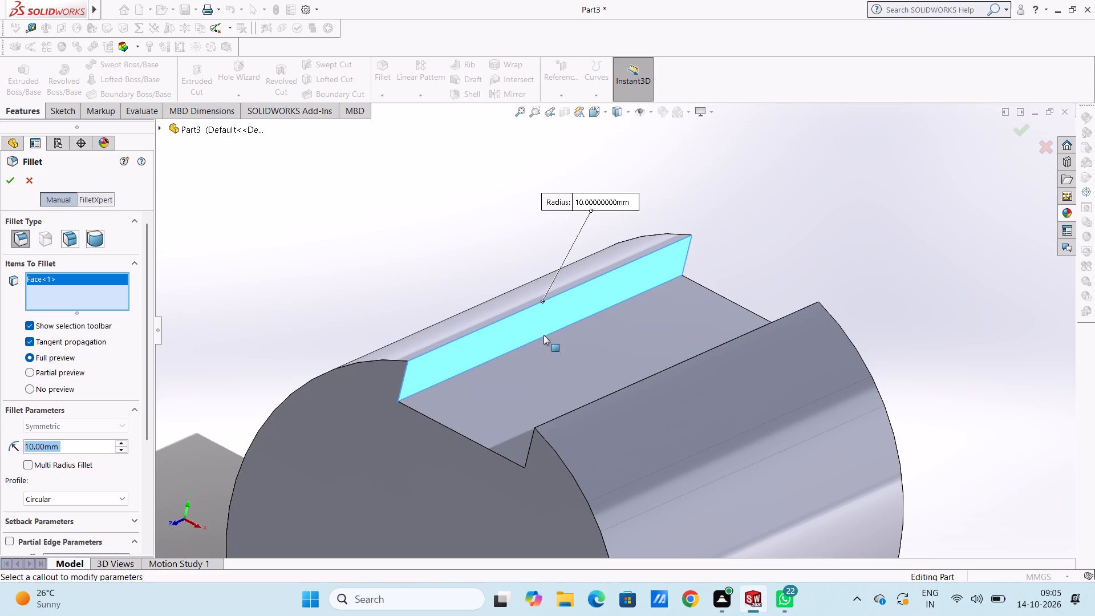
pyautogui.click(541, 327)
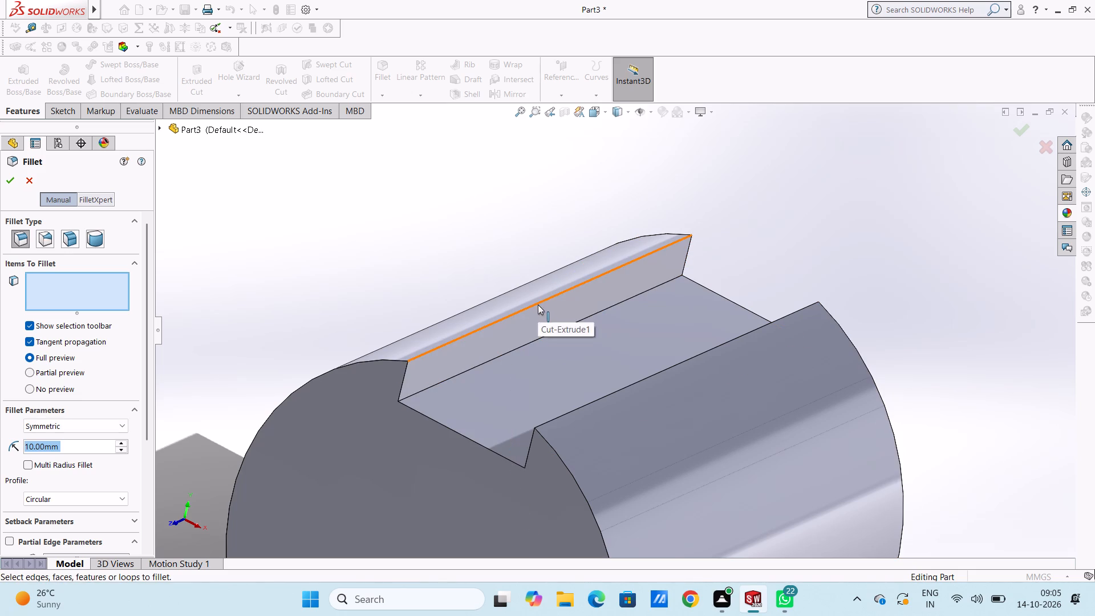
pyautogui.click(538, 304)
pyautogui.moveTo(470, 234); pyautogui.dragTo(489, 261, button='middle')
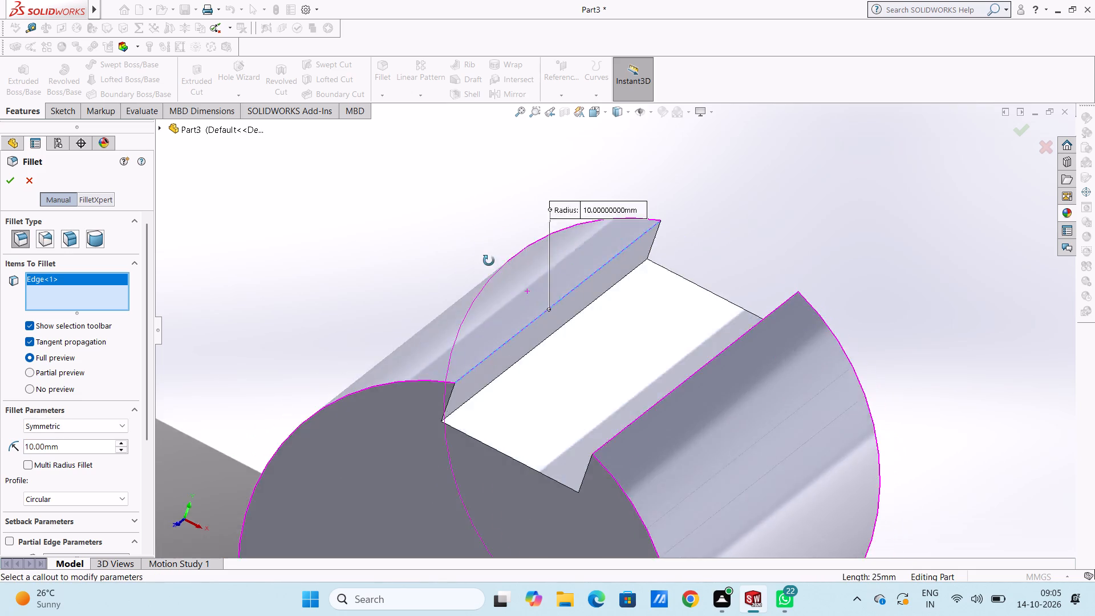
pyautogui.moveTo(489, 261); pyautogui.dragTo(509, 322, button='middle')
pyautogui.scroll(-4, 768, 352)
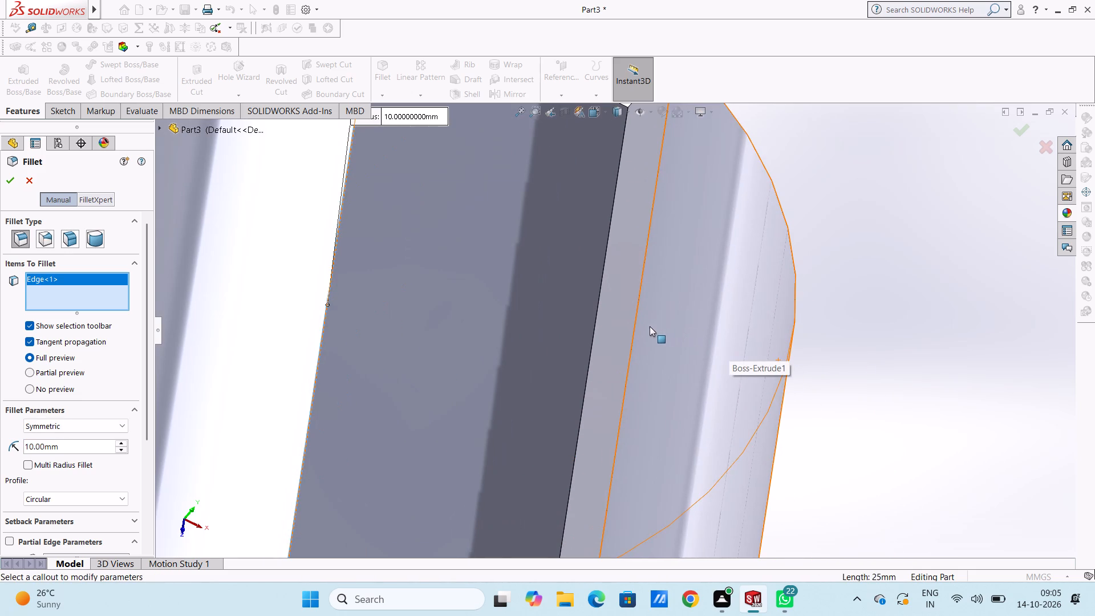
pyautogui.click(633, 328)
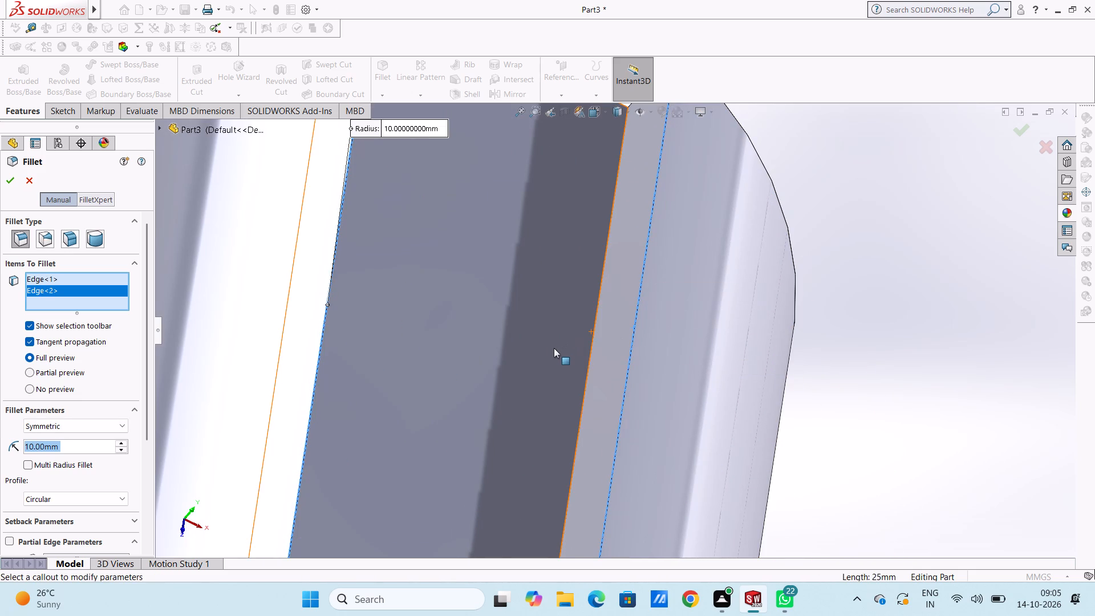
pyautogui.press('1')
pyautogui.press('Return')
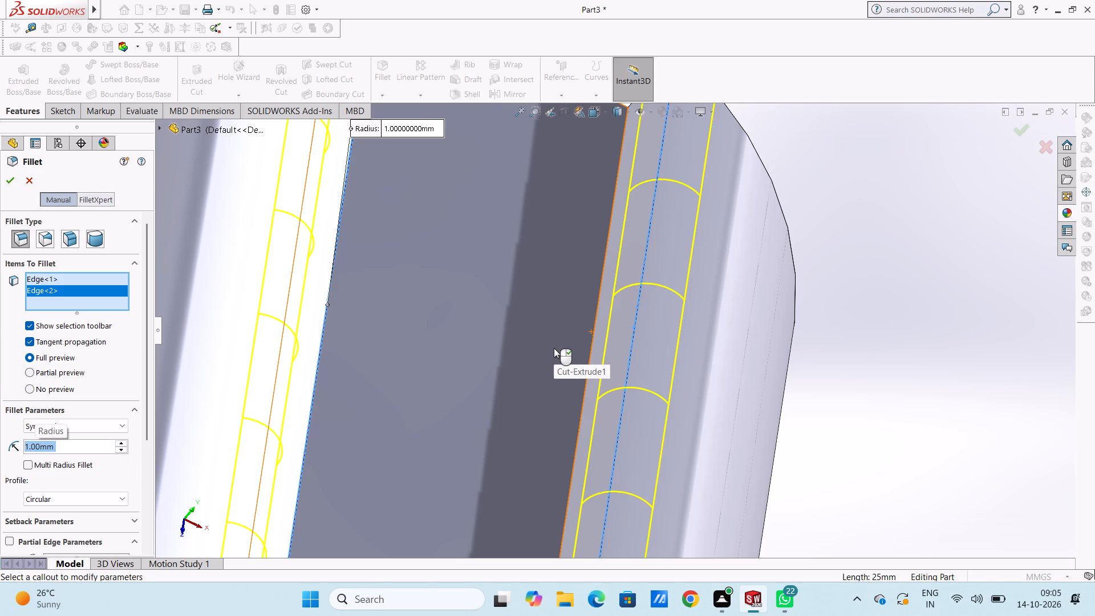
# Set the radius of the slot edge fillet to 0.1 mm and apply the fillet.
pyautogui.scroll(8, 554, 348)
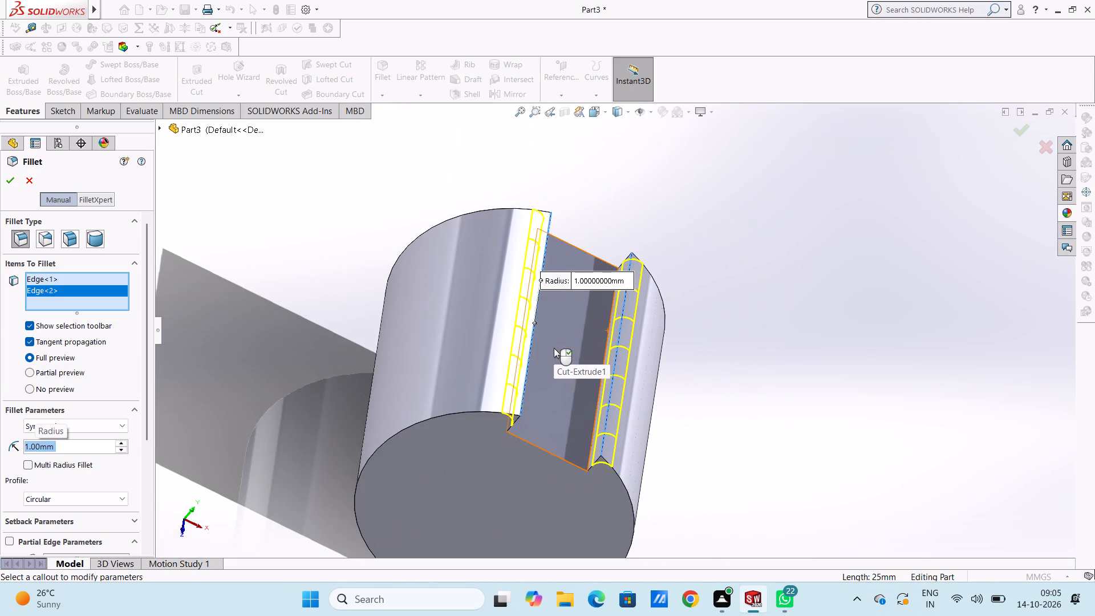
pyautogui.scroll(2, 539, 350)
pyautogui.moveTo(354, 415); pyautogui.dragTo(275, 309, button='middle')
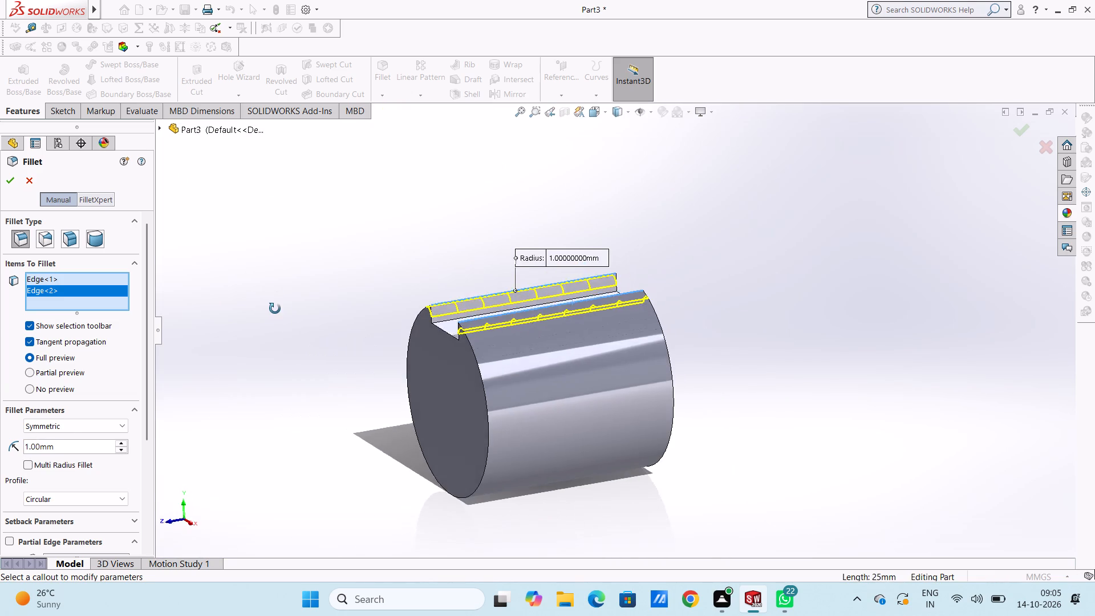
pyautogui.moveTo(275, 309); pyautogui.dragTo(315, 333, button='middle')
pyautogui.scroll(1, 315, 333)
pyautogui.scroll(-1, 221, 354)
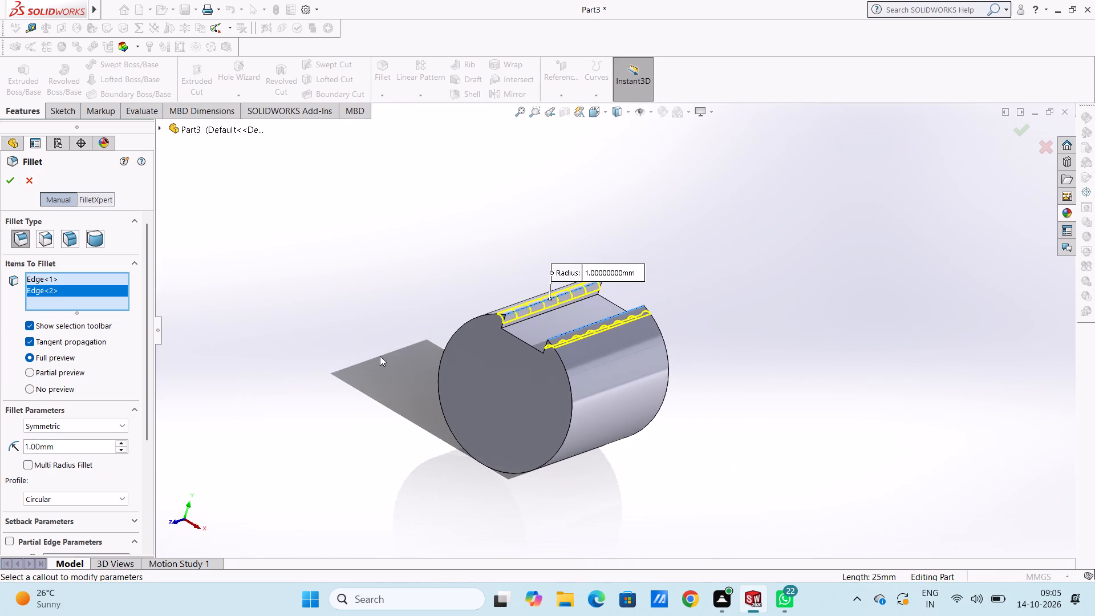
pyautogui.scroll(-2, 764, 337)
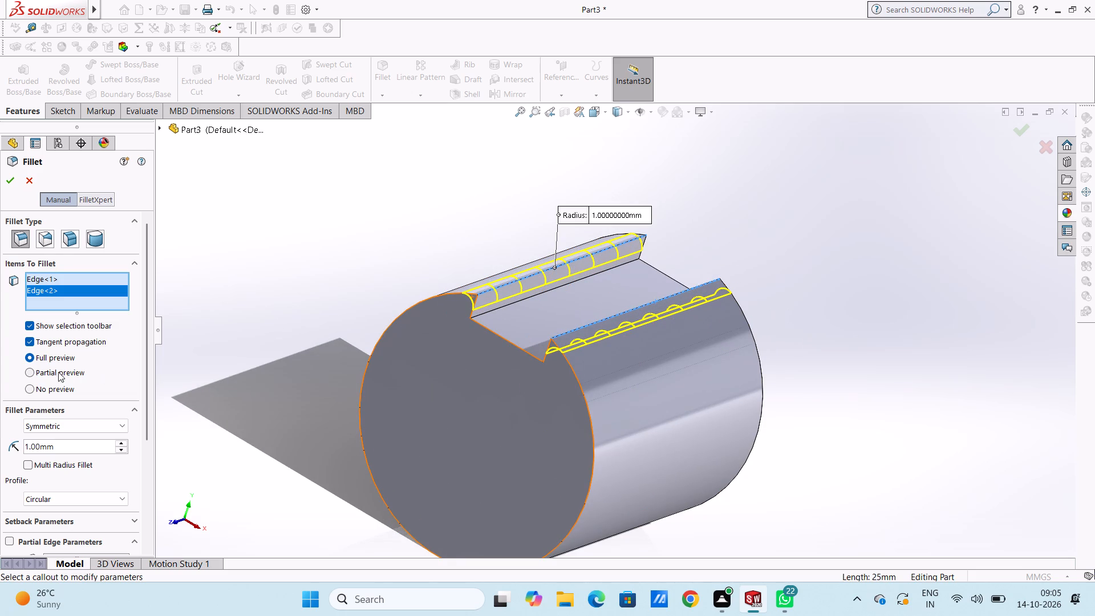
pyautogui.click(59, 444)
pyautogui.click(59, 444)
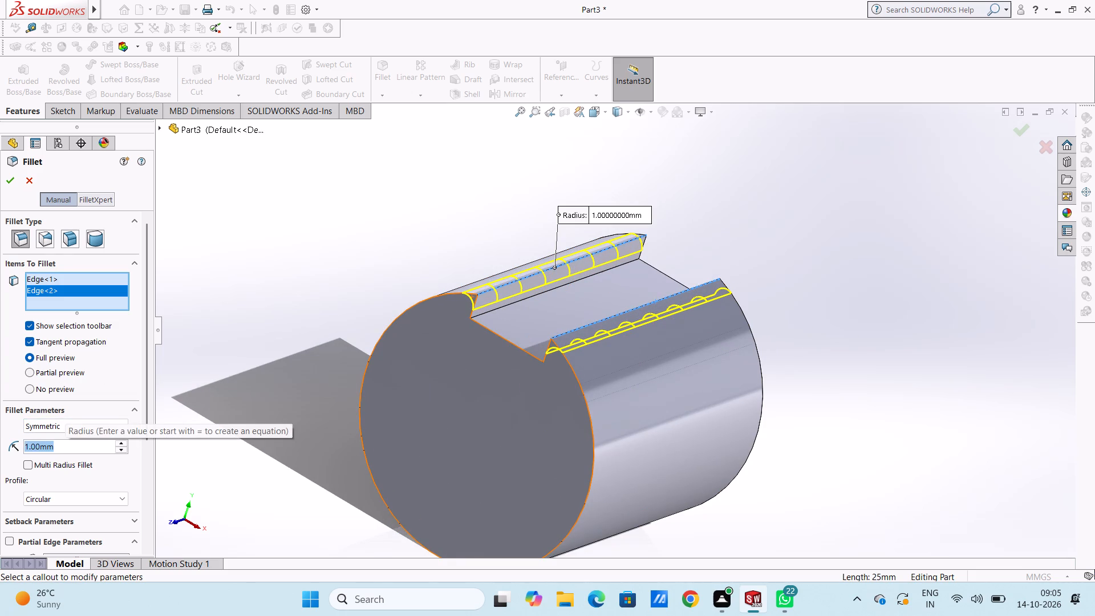
pyautogui.write('0.1')
pyautogui.press('Return')
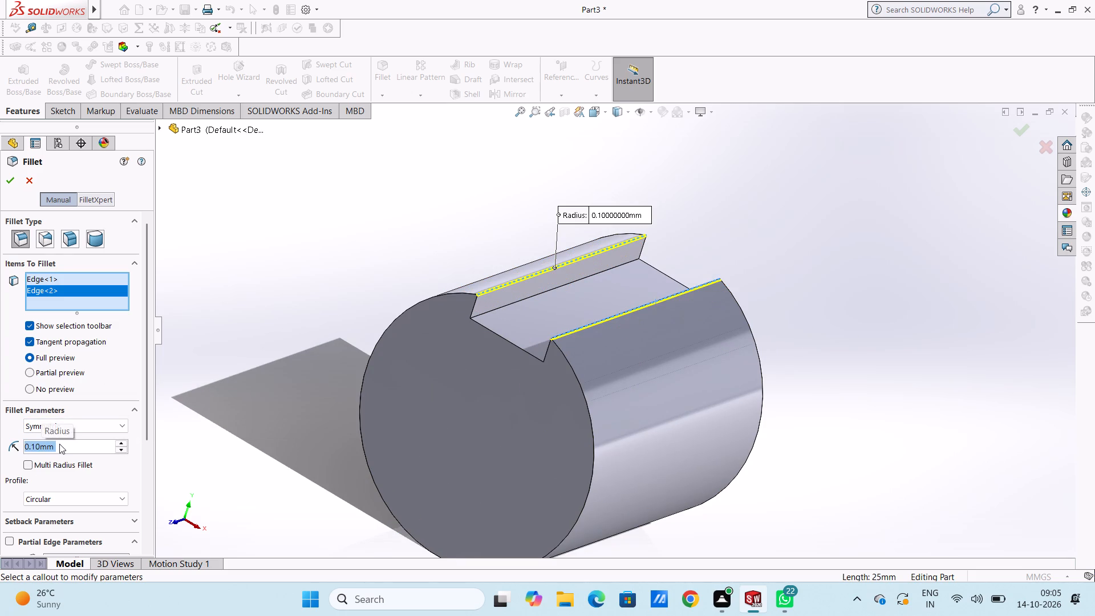
pyautogui.click(4, 179)
pyautogui.click(325, 252)
# Sketch a circle of about 15.5 mm radius centred on the origin on the cylinder's front end face.
pyautogui.scroll(4, 325, 253)
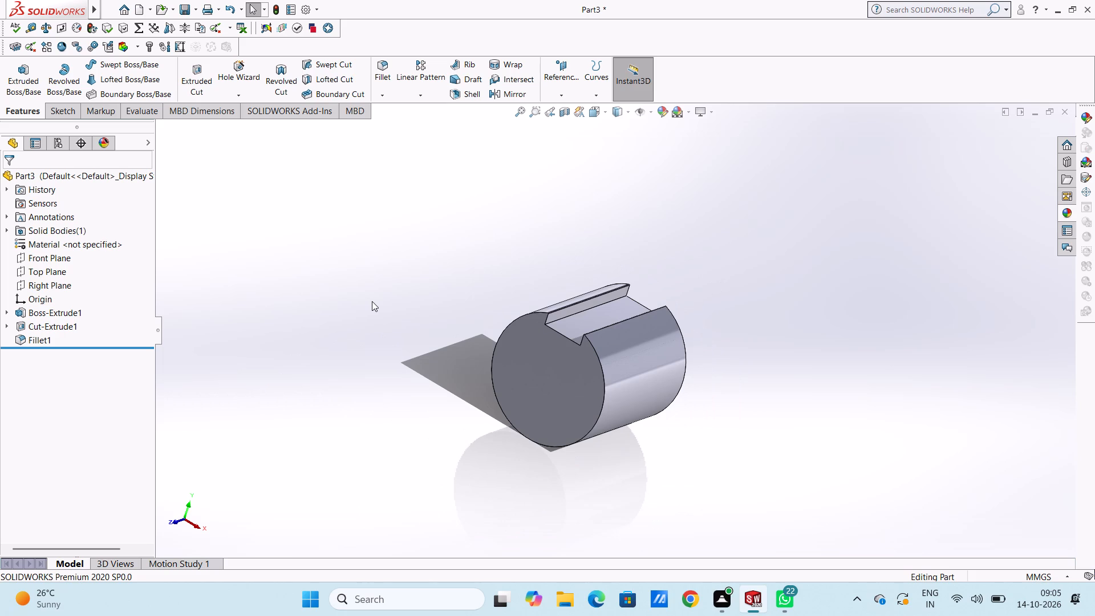
pyautogui.scroll(3, 372, 301)
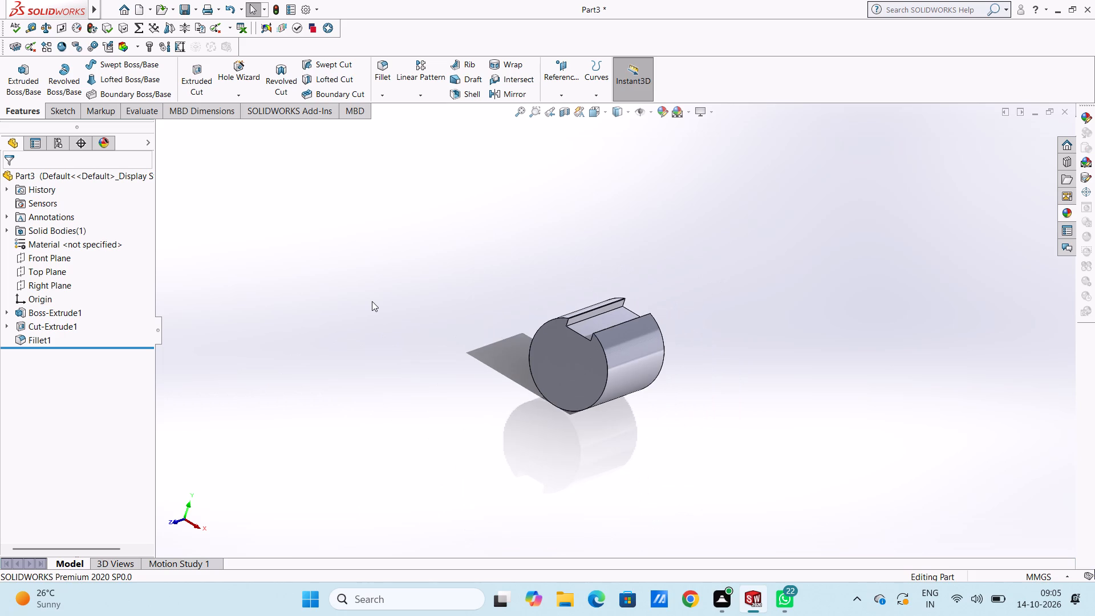
pyautogui.click(567, 352)
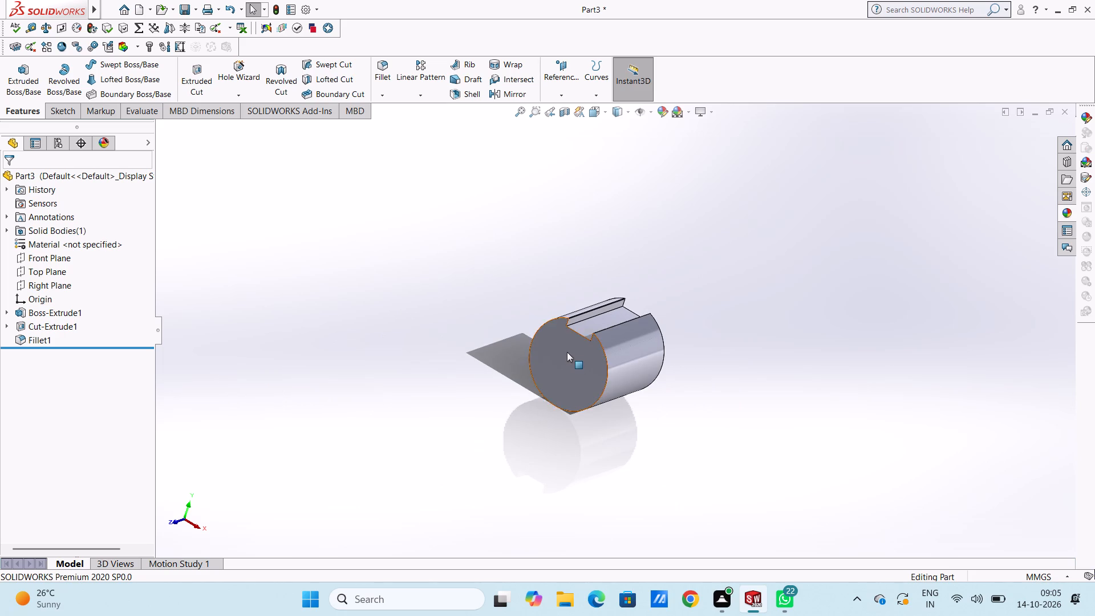
pyautogui.click(617, 321)
pyautogui.click(477, 312)
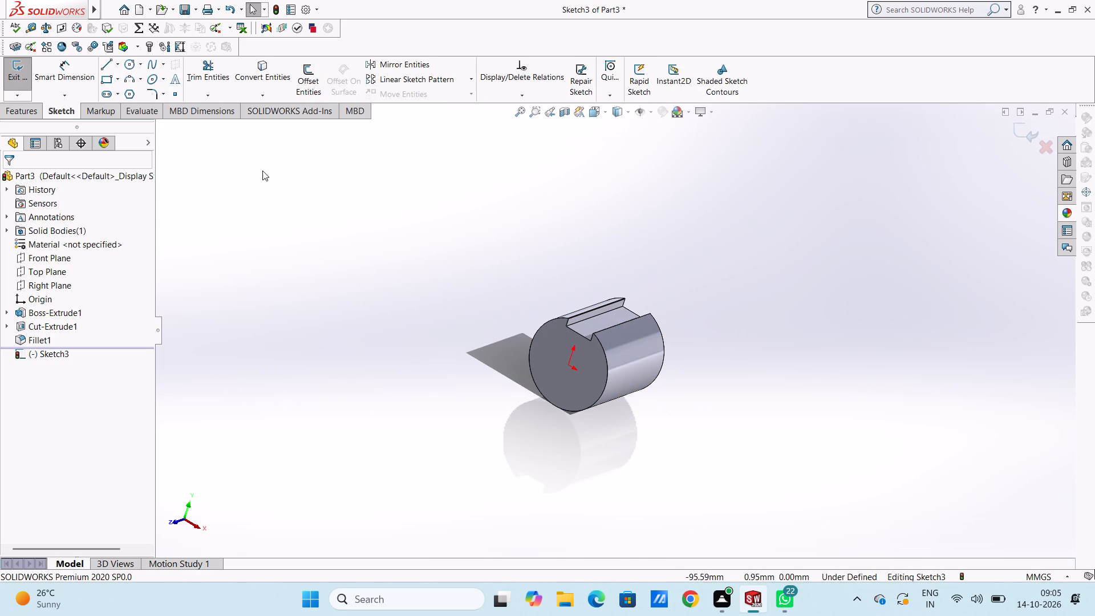
pyautogui.click(131, 66)
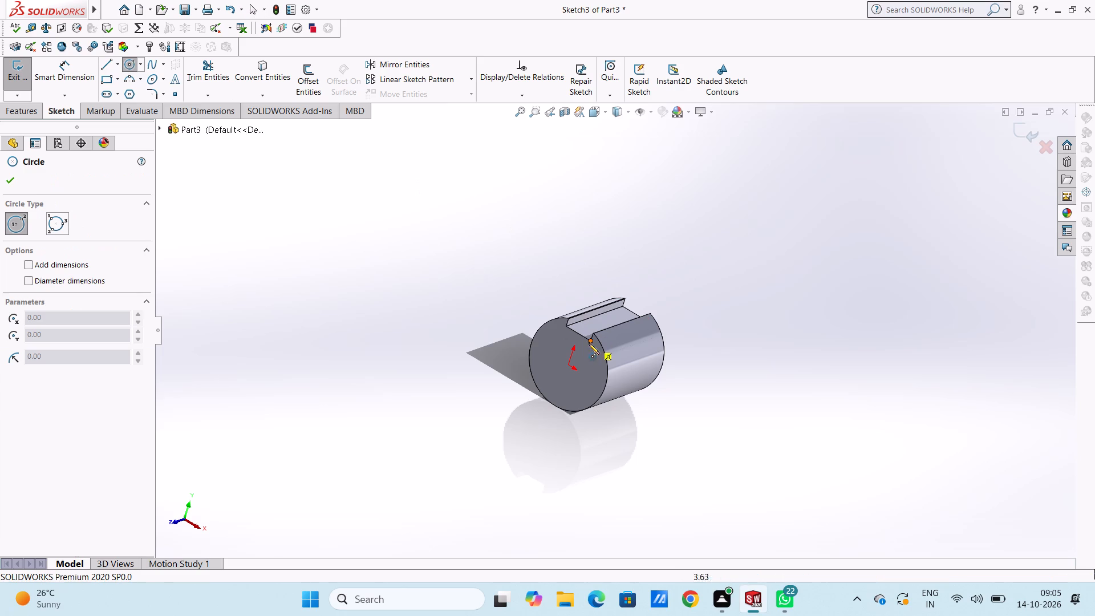
pyautogui.click(569, 365)
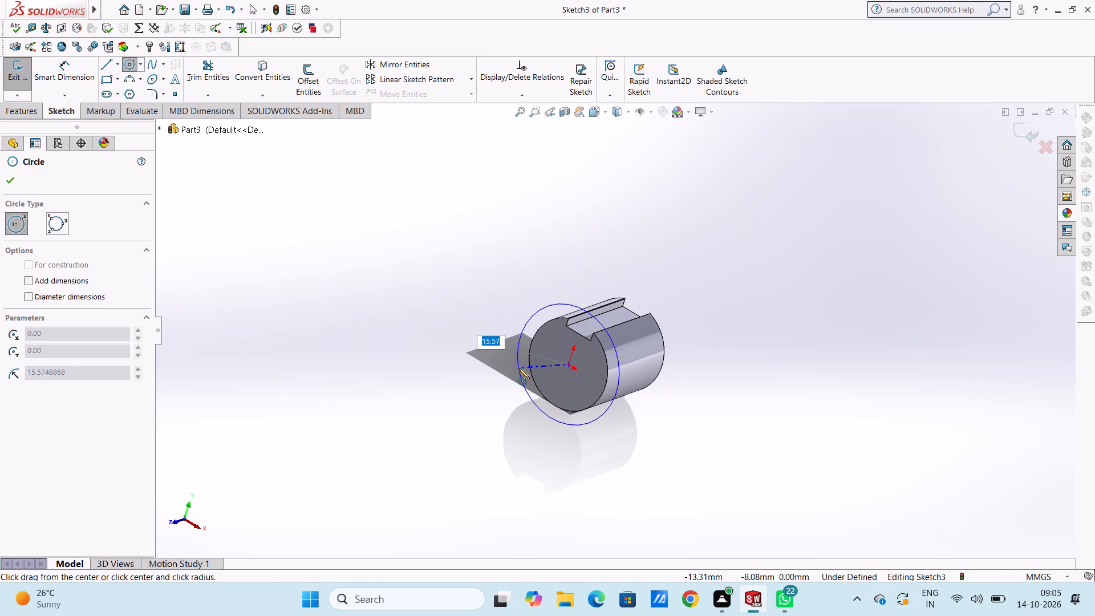
pyautogui.click(518, 367)
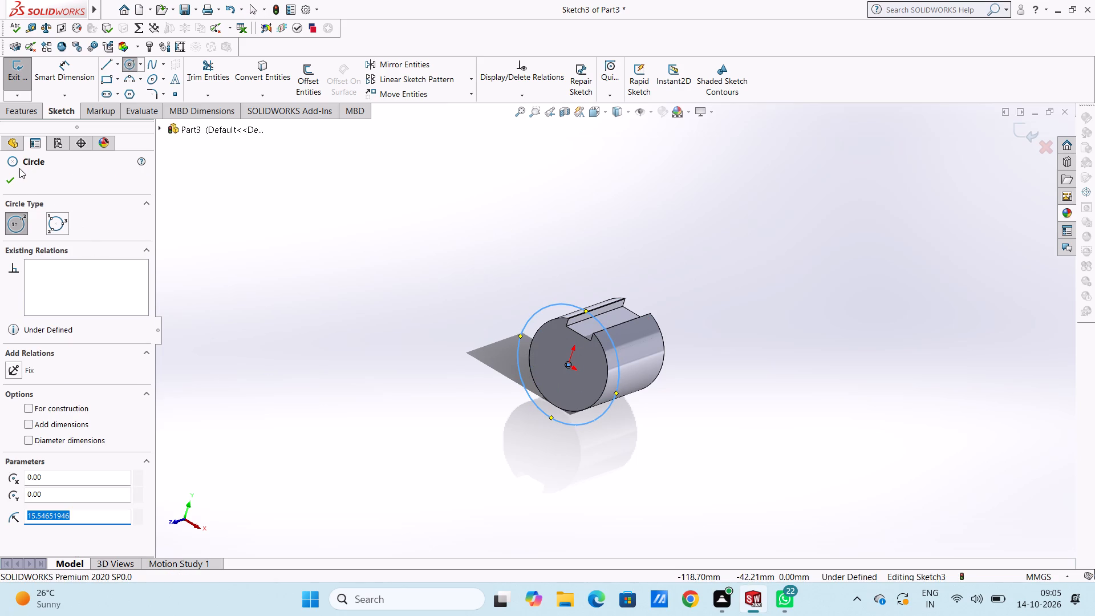
pyautogui.click(13, 181)
# Dimension the new circle's diameter at 25 mm.
pyautogui.click(81, 70)
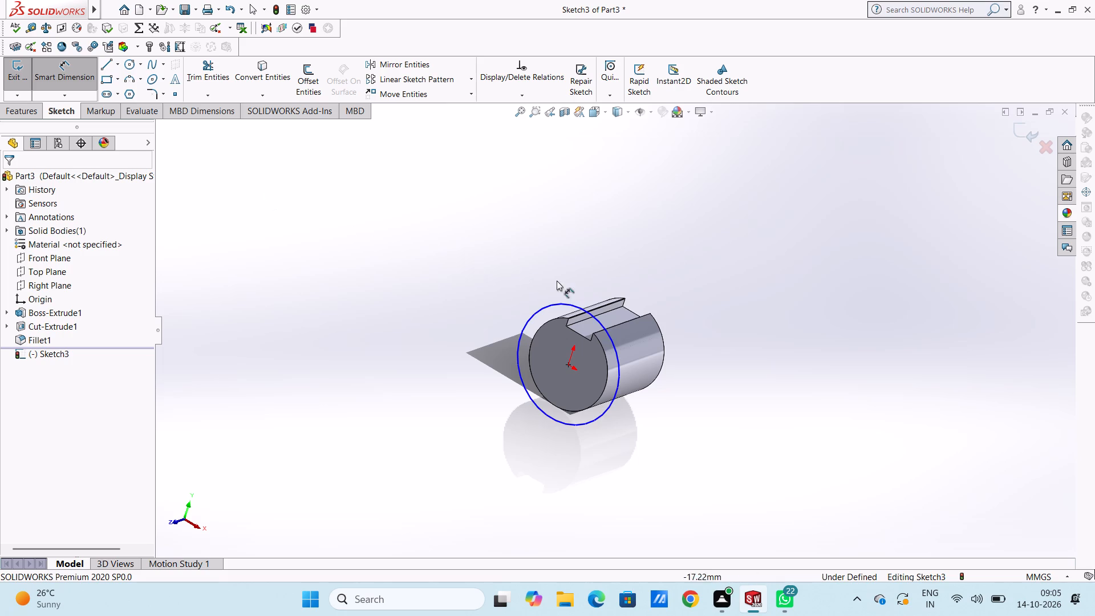
pyautogui.click(565, 304)
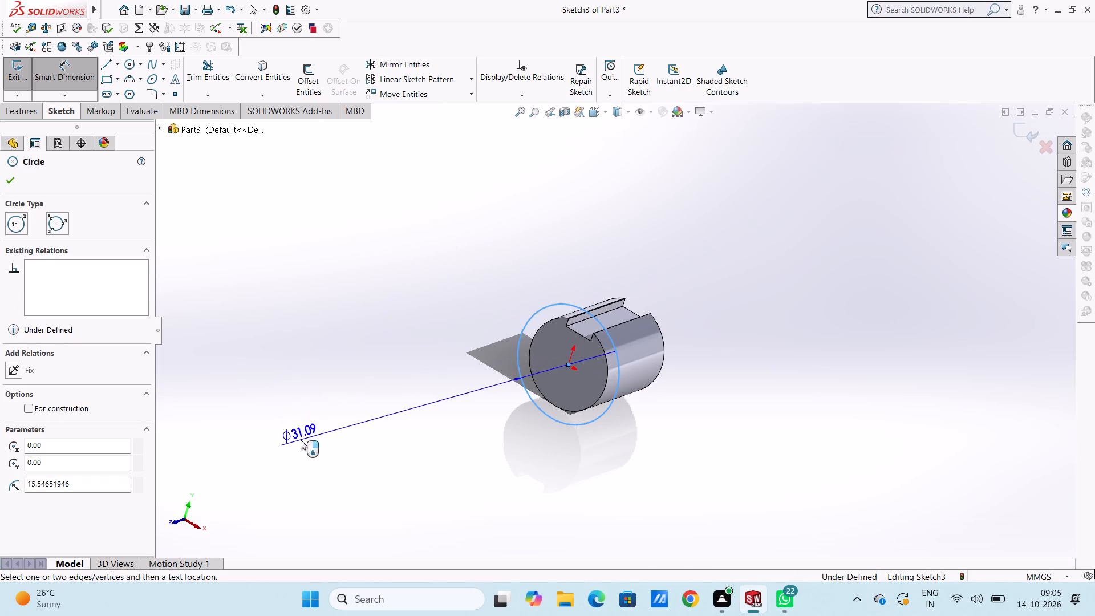
pyautogui.click(301, 440)
pyautogui.write('25')
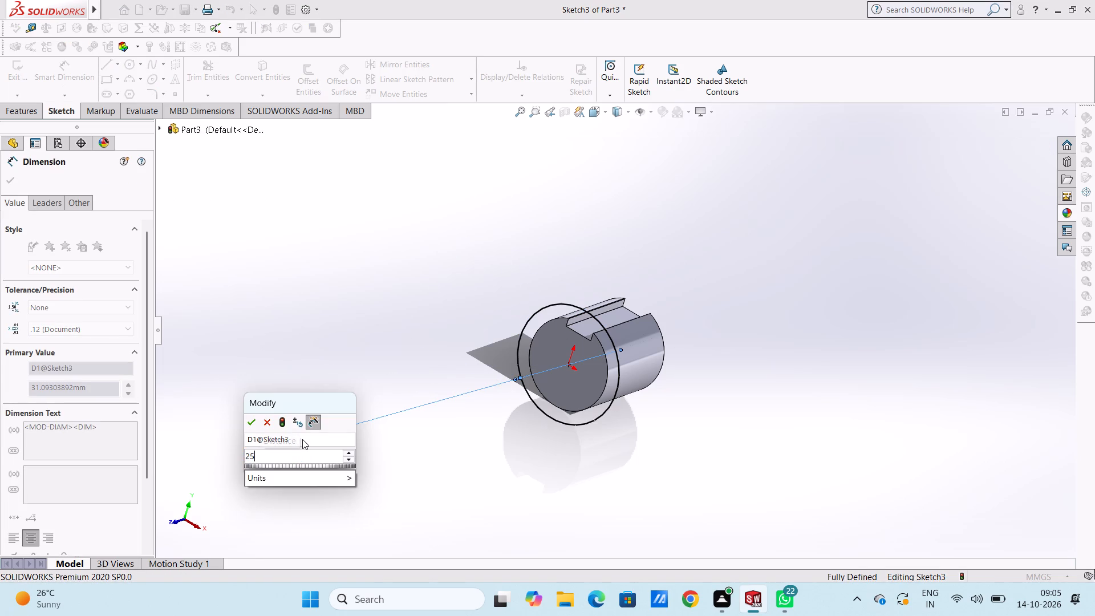
pyautogui.press('Return')
pyautogui.click(327, 333)
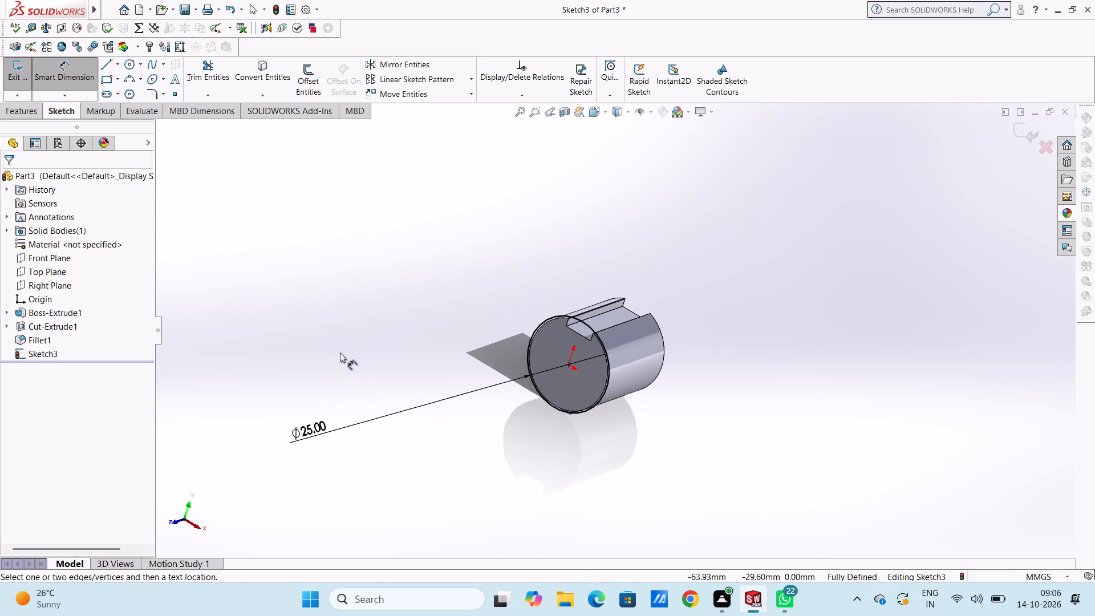
pyautogui.click(71, 80)
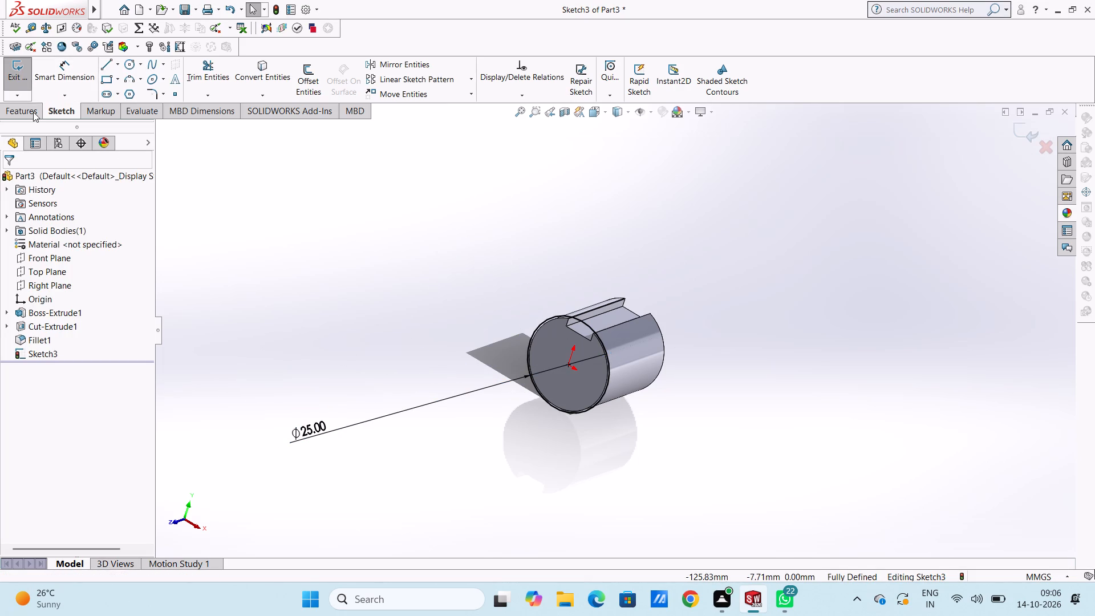
# Extrude the 25 mm circle outward from the end face as a merged blind boss with depth 86-25 (61 mm).
pyautogui.click(33, 106)
pyautogui.click(33, 97)
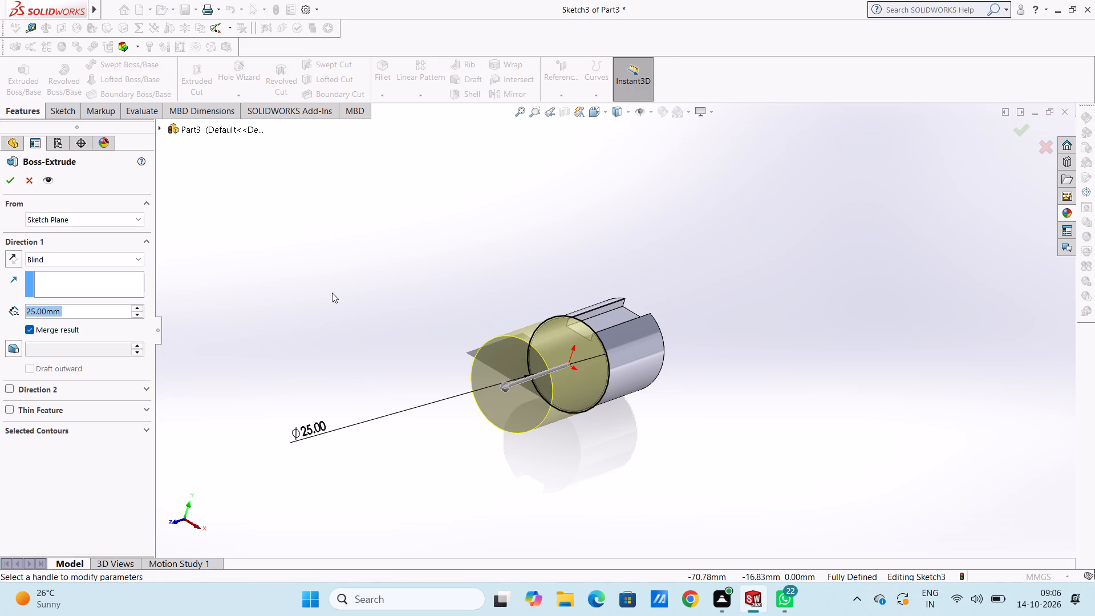
pyautogui.moveTo(527, 300); pyautogui.dragTo(512, 301, button='middle')
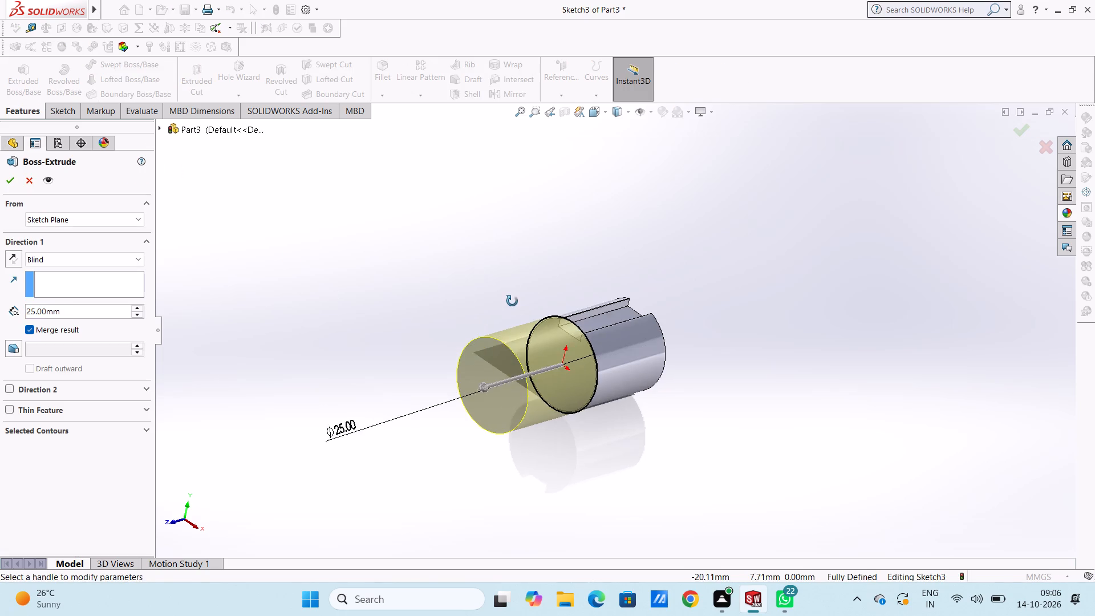
pyautogui.moveTo(512, 301); pyautogui.dragTo(492, 303, button='middle')
pyautogui.scroll(3, 491, 303)
pyautogui.scroll(-1, 559, 375)
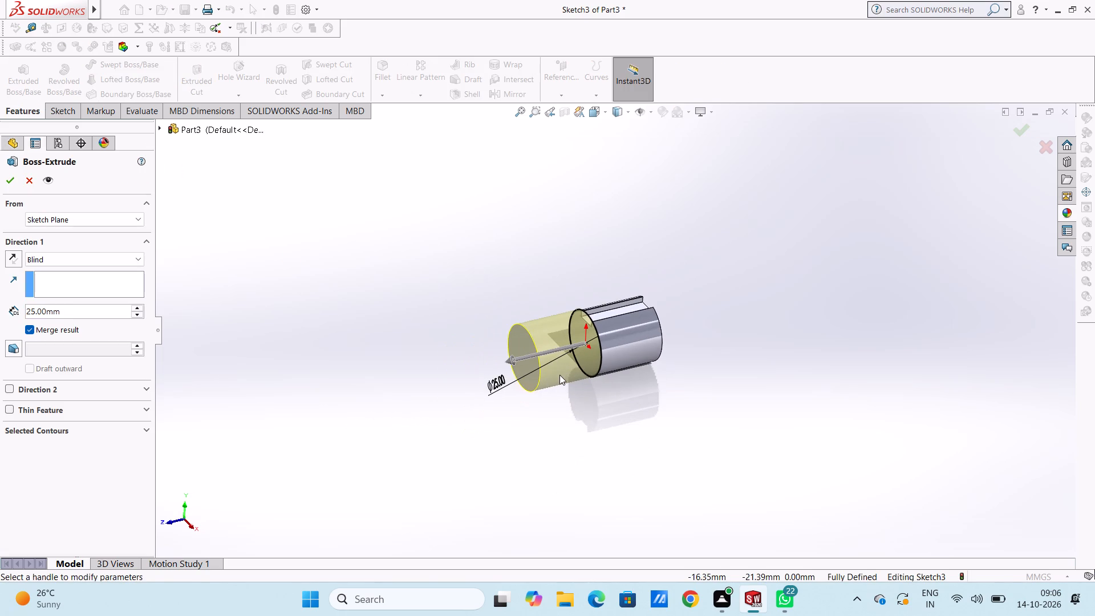
pyautogui.doubleClick(102, 310)
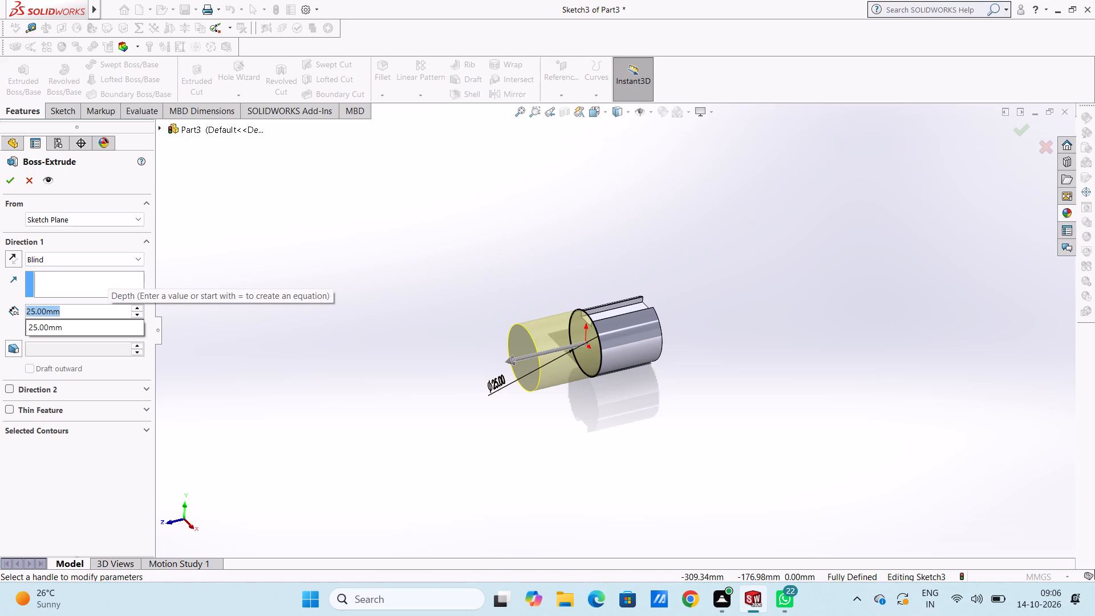
pyautogui.write('86-')
pyautogui.write('25')
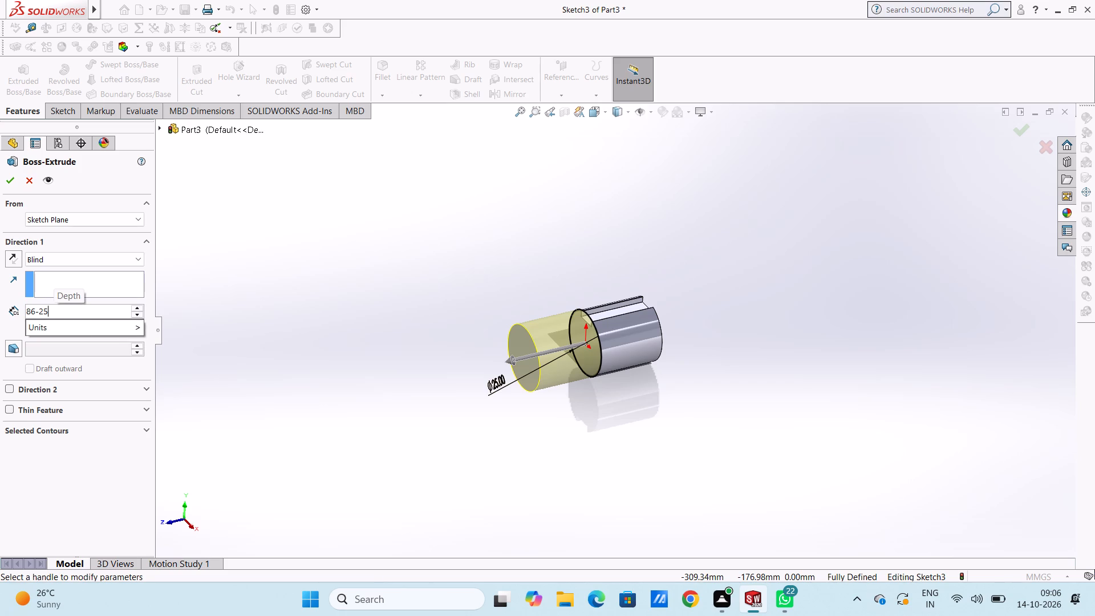
pyautogui.press('Return')
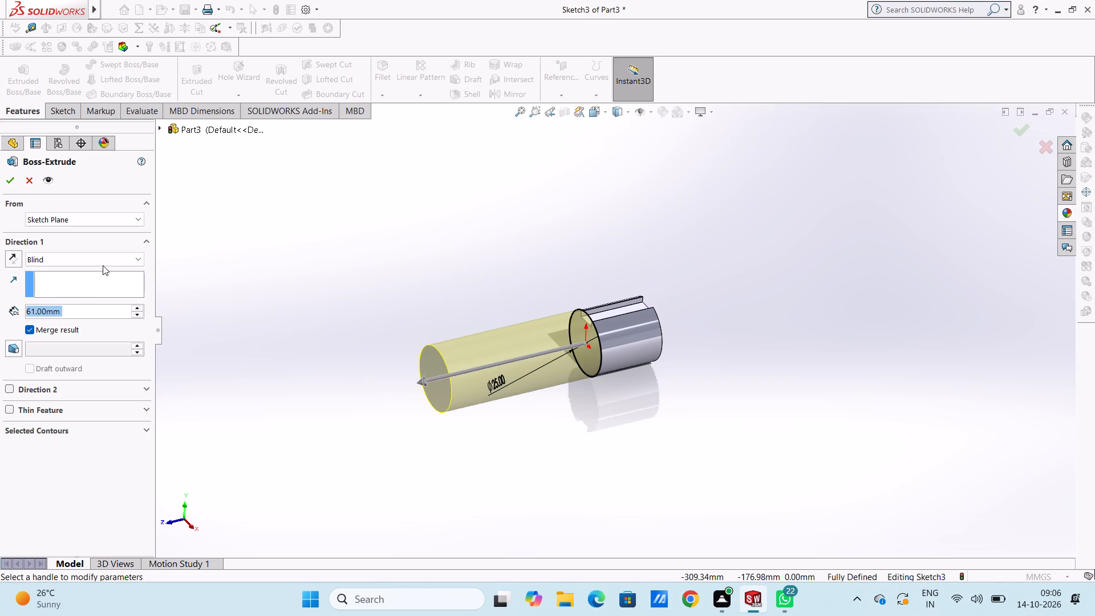
pyautogui.click(9, 177)
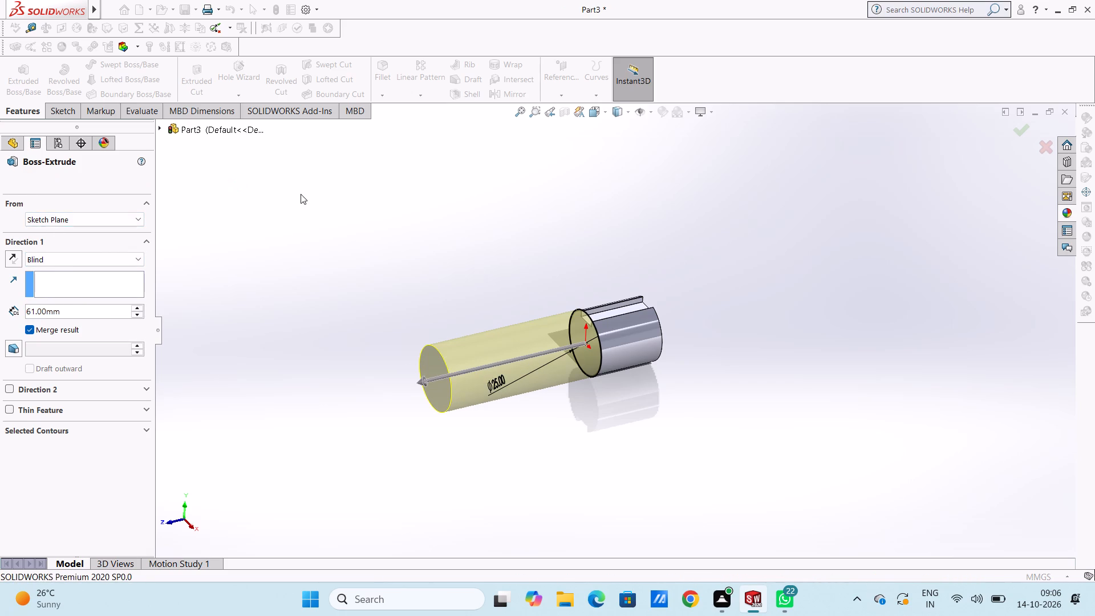
# Sketch a circle of about 5.7 mm radius centred on the origin on the free end face of the 25 mm section.
pyautogui.click(314, 203)
pyautogui.scroll(3, 379, 258)
pyautogui.moveTo(416, 330); pyautogui.dragTo(395, 336, button='middle')
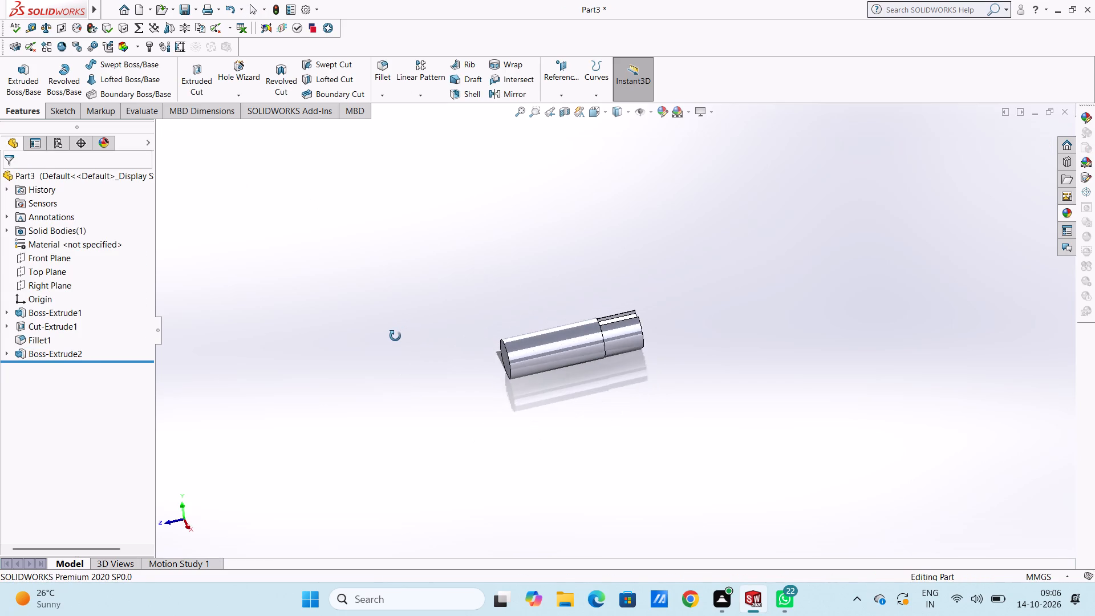
pyautogui.moveTo(395, 336); pyautogui.dragTo(392, 337, button='middle')
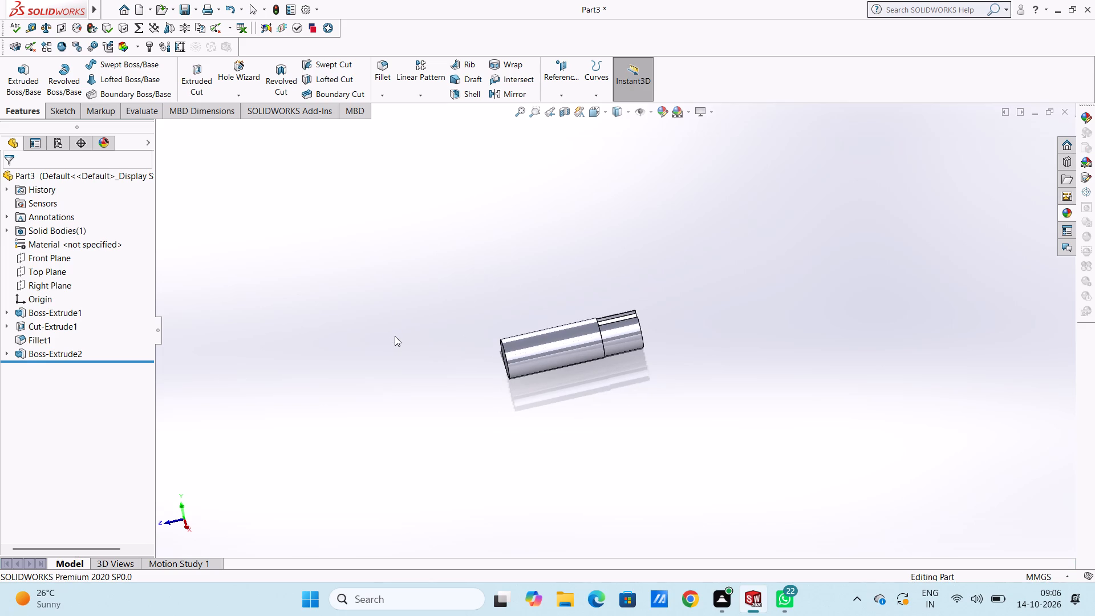
pyautogui.moveTo(484, 428); pyautogui.dragTo(529, 399, button='middle')
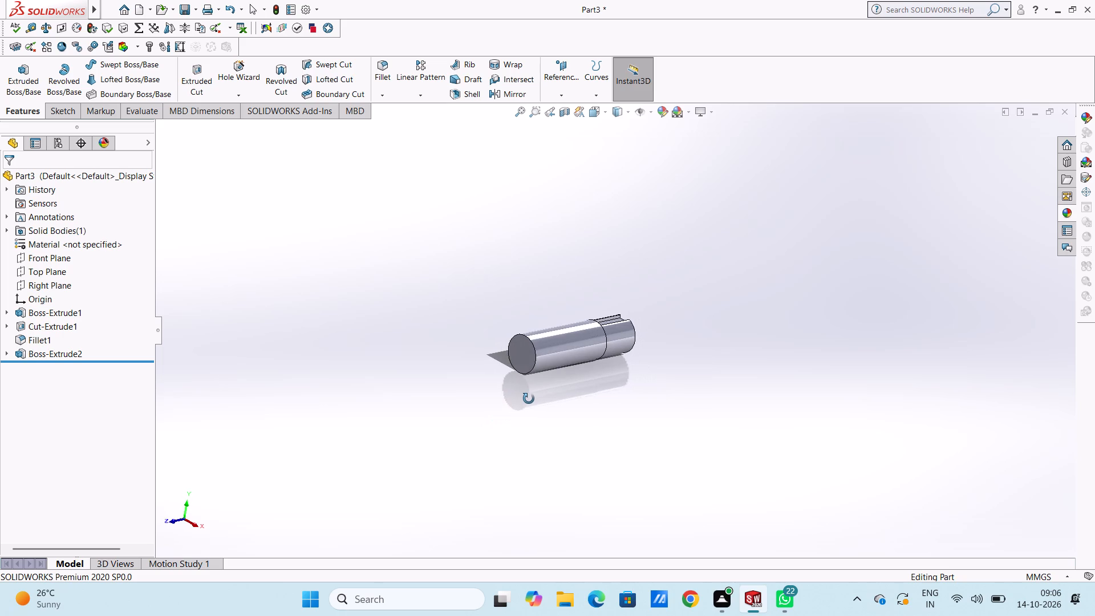
pyautogui.moveTo(529, 399); pyautogui.dragTo(533, 399, button='middle')
pyautogui.scroll(-3, 525, 347)
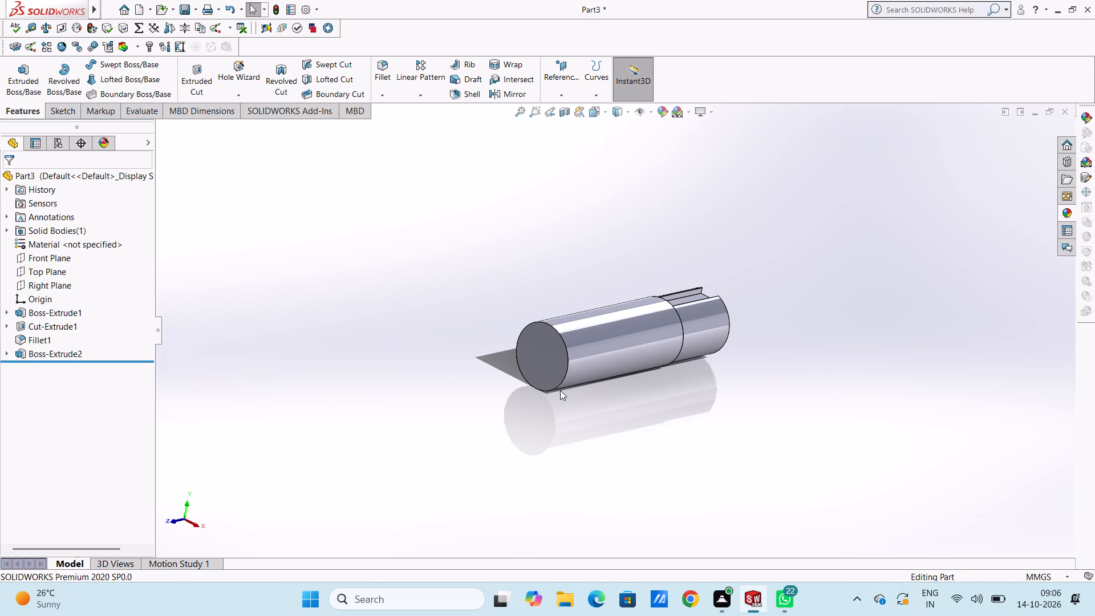
pyautogui.click(537, 352)
pyautogui.click(587, 321)
pyautogui.click(439, 322)
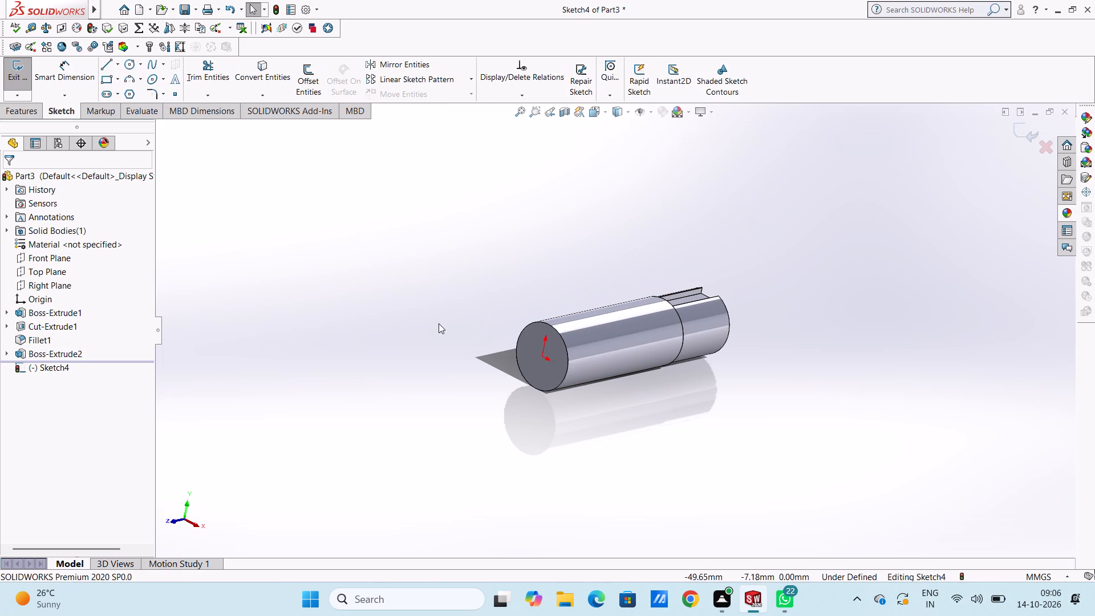
pyautogui.click(128, 58)
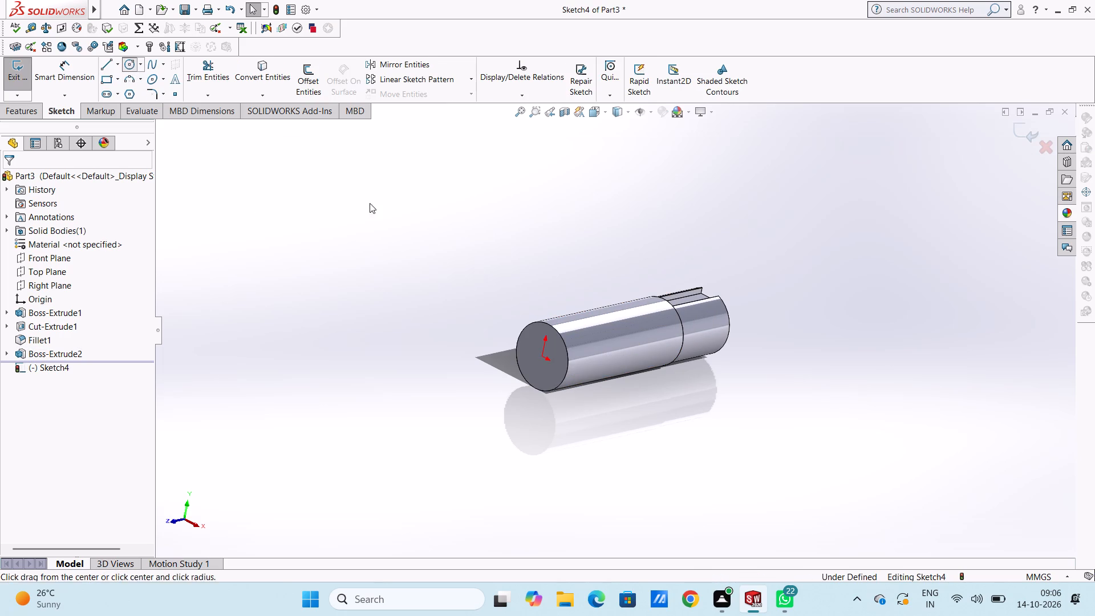
pyautogui.click(541, 356)
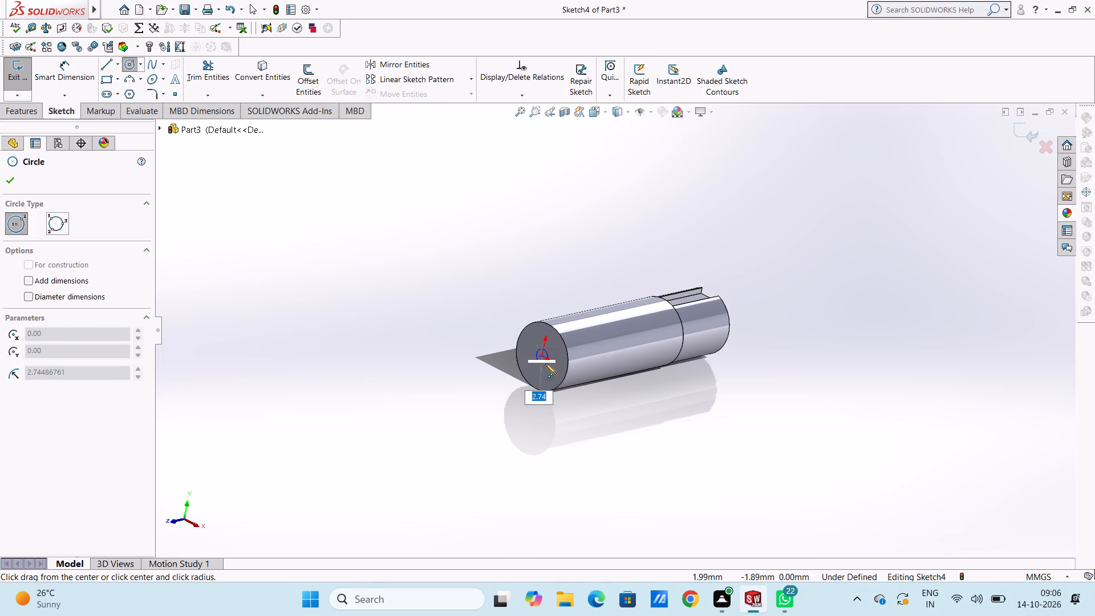
pyautogui.click(551, 368)
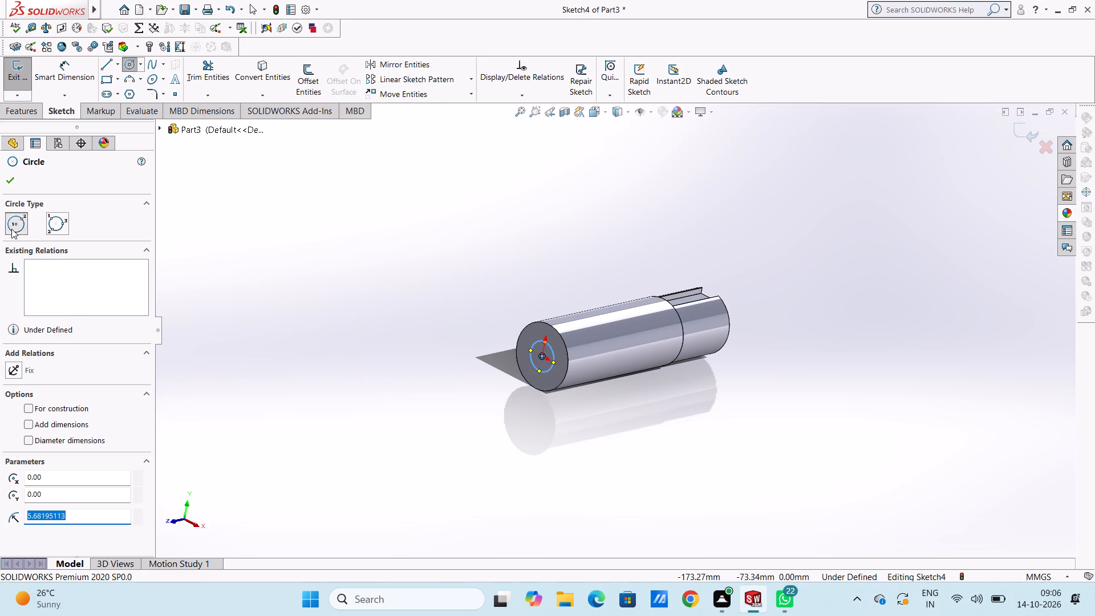
pyautogui.click(15, 181)
pyautogui.click(371, 299)
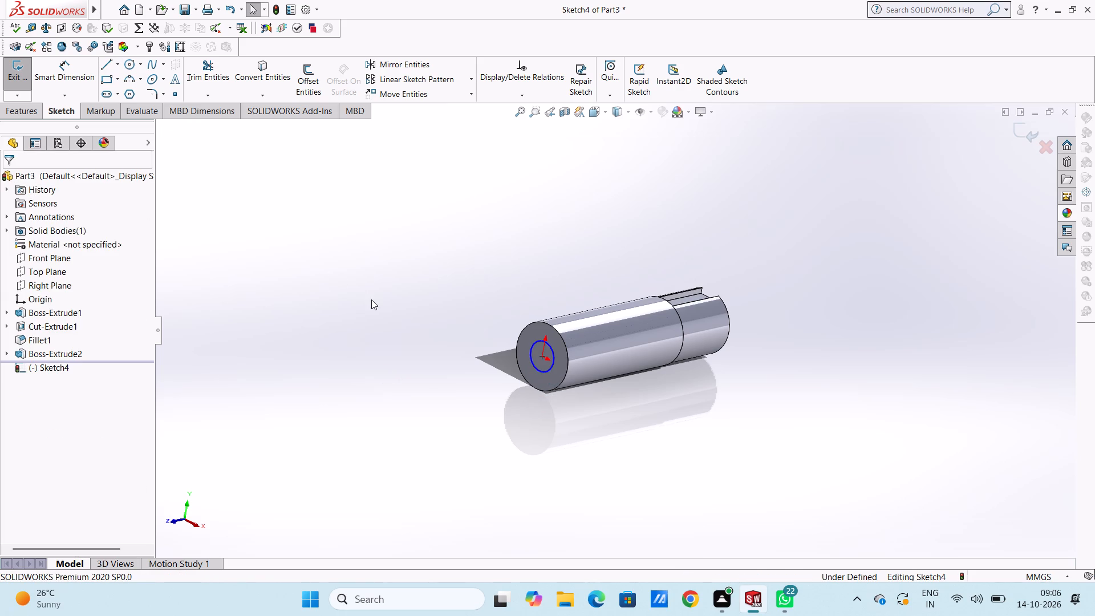
# Dimension the new circle's diameter at 17 mm.
pyautogui.click(78, 81)
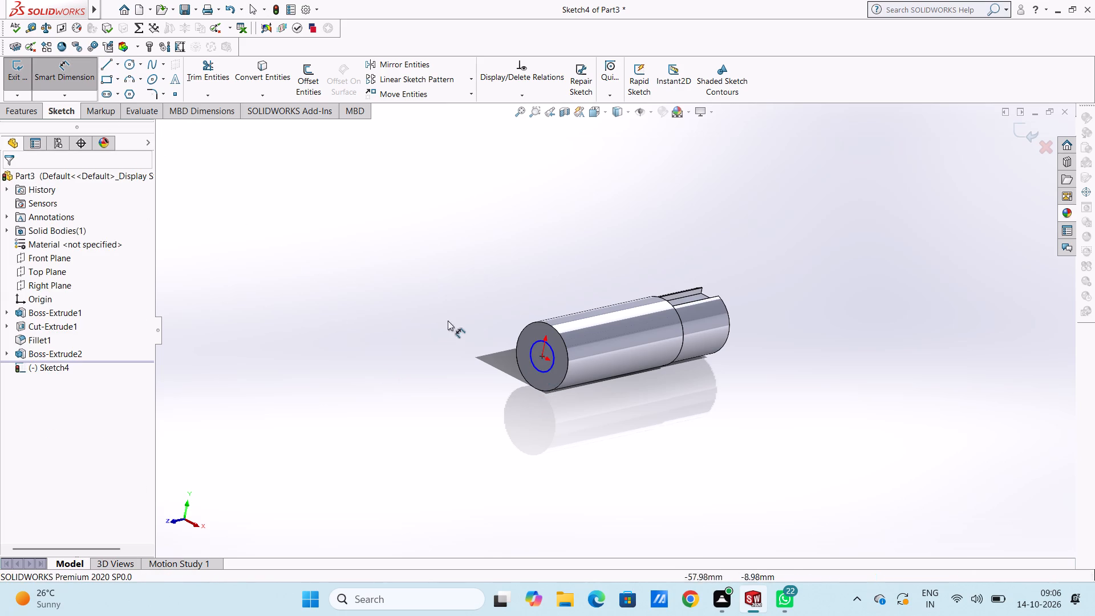
pyautogui.click(536, 341)
pyautogui.click(483, 204)
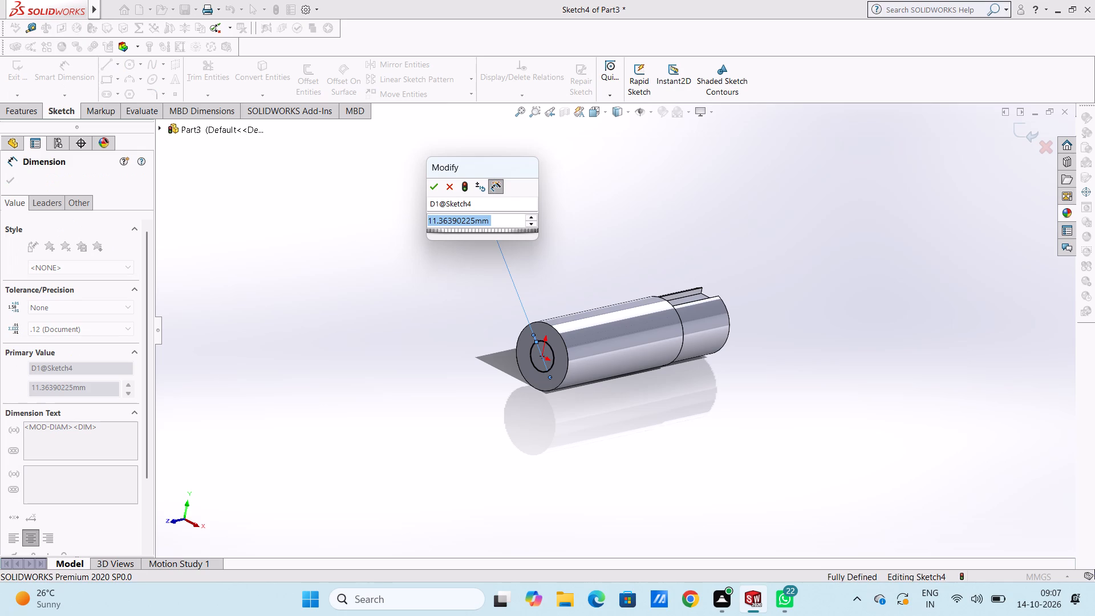
pyautogui.write('17')
pyautogui.press('Return')
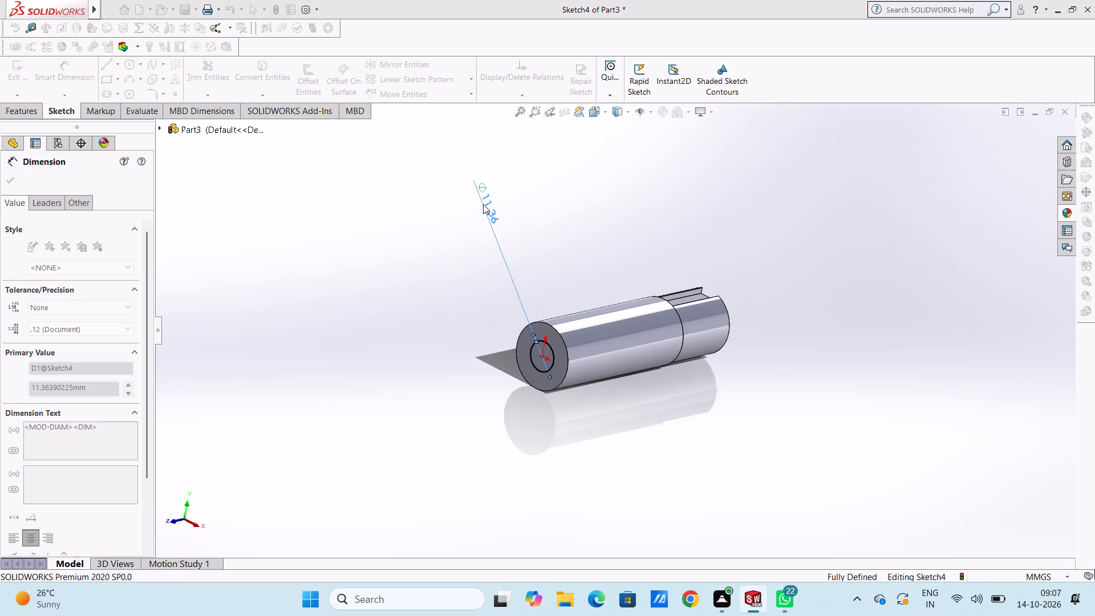
pyautogui.click(419, 290)
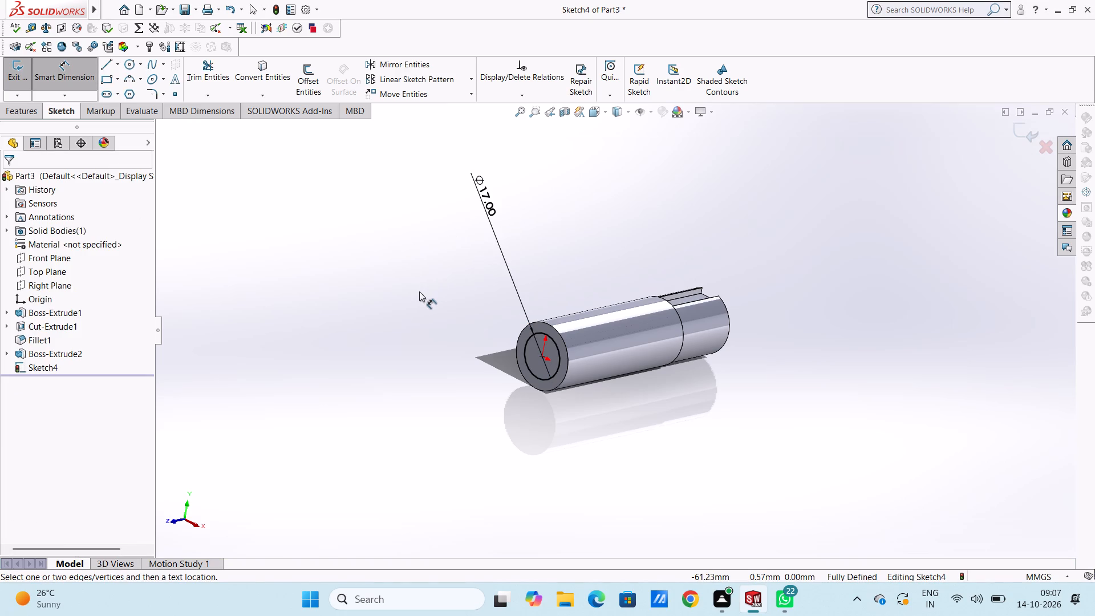
pyautogui.scroll(2, 419, 291)
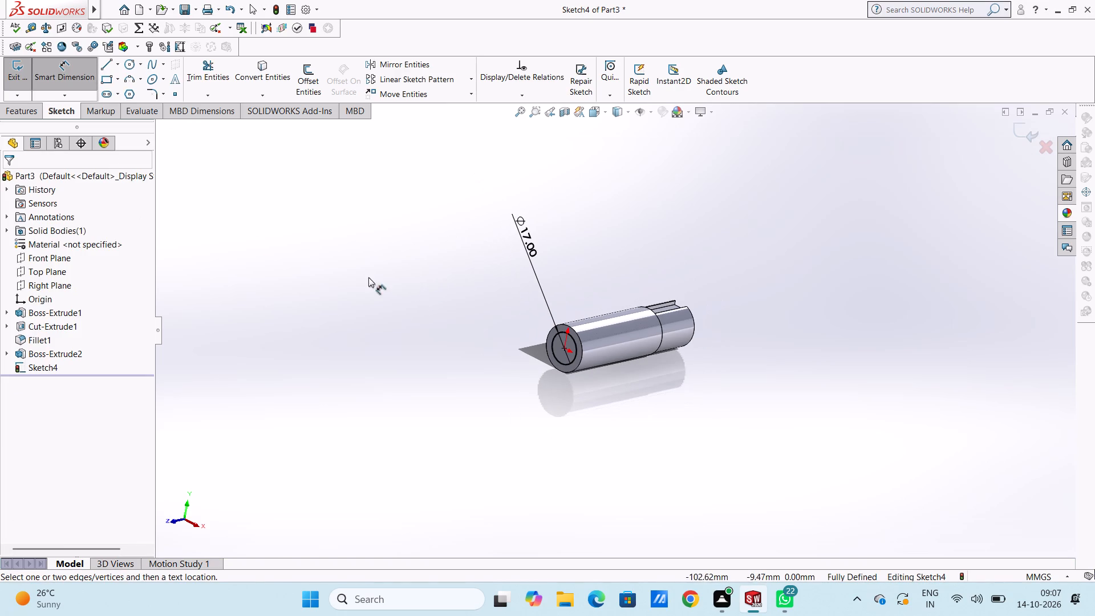
pyautogui.click(52, 71)
# Extrude the 17 mm circle outward from the end face as a merged blind boss with depth 107-86 (21 mm).
pyautogui.click(27, 114)
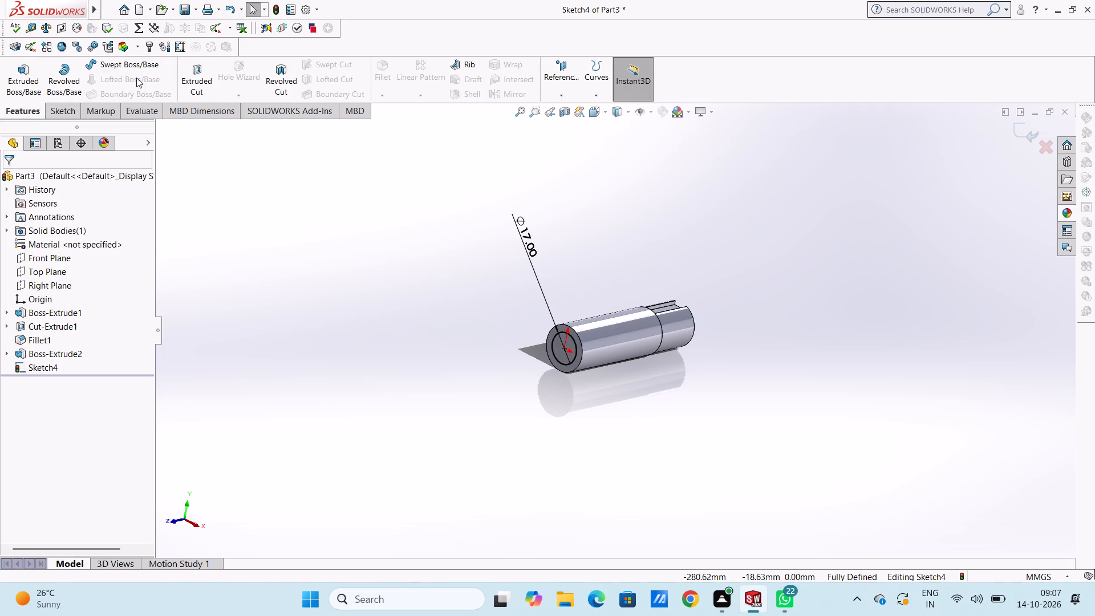
pyautogui.click(15, 74)
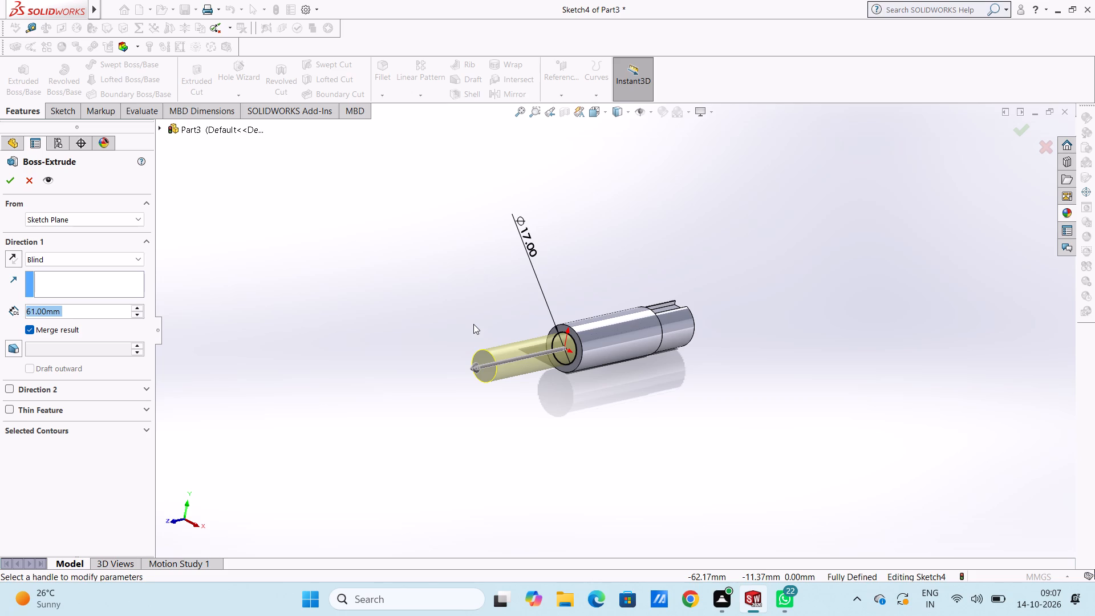
pyautogui.write('107')
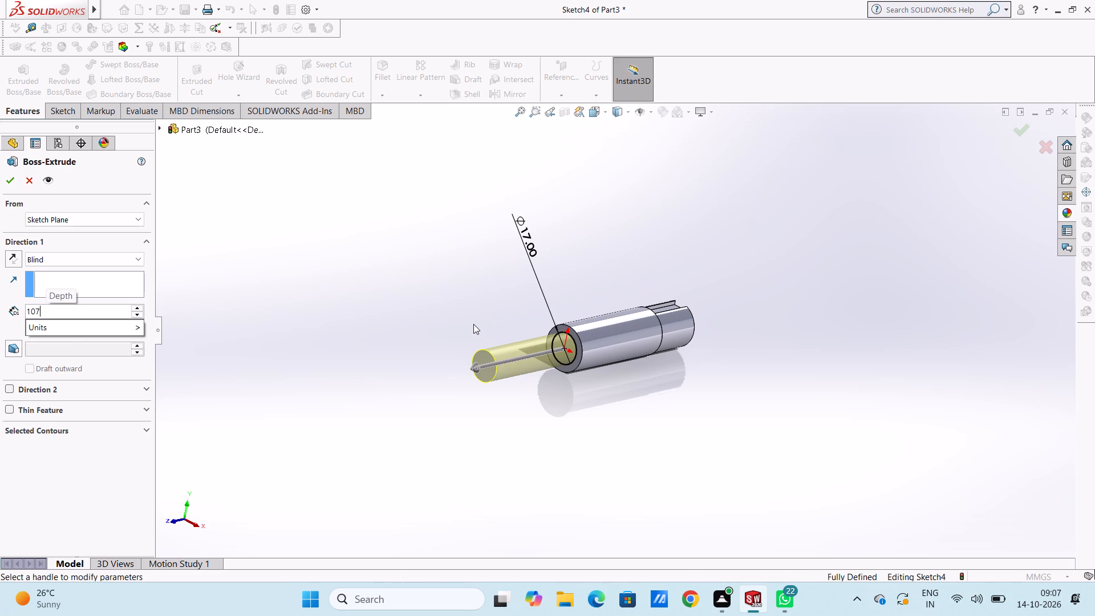
pyautogui.press('-')
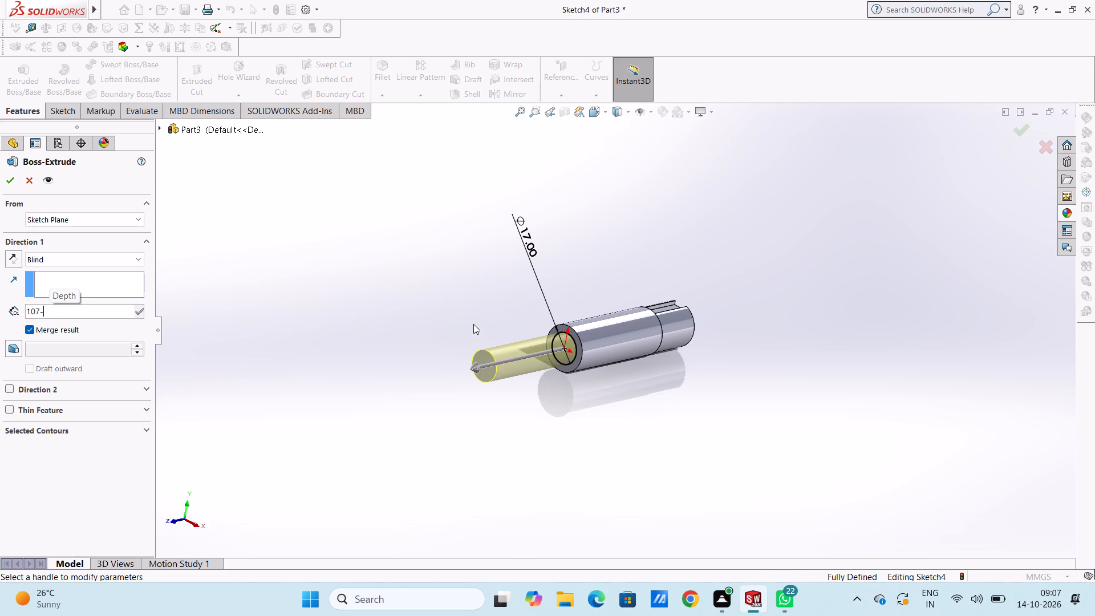
pyautogui.write('86')
pyautogui.press('Return')
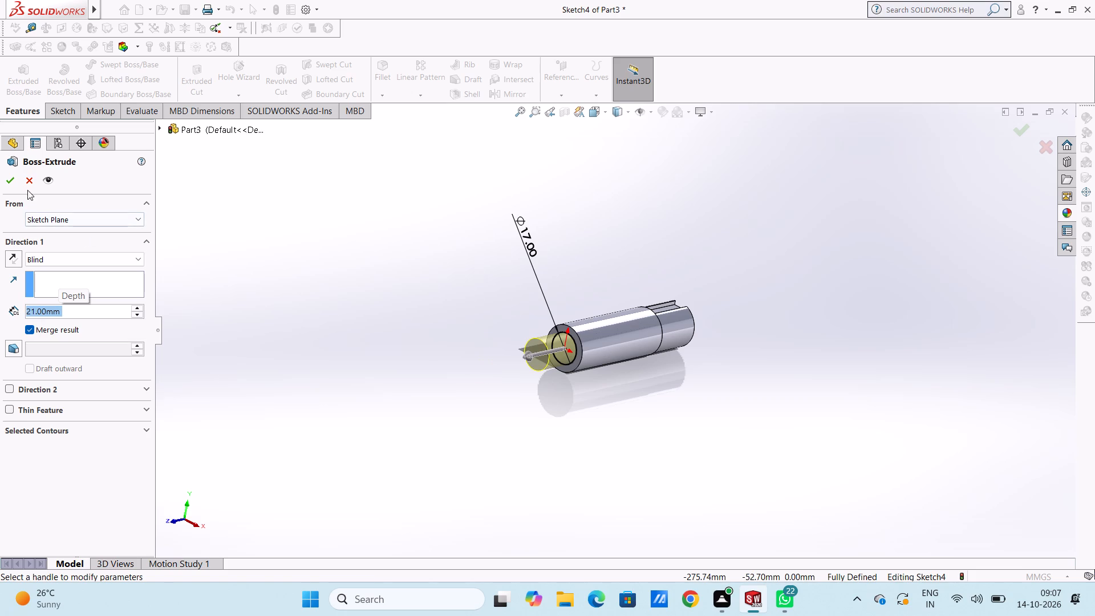
pyautogui.click(6, 184)
pyautogui.click(364, 306)
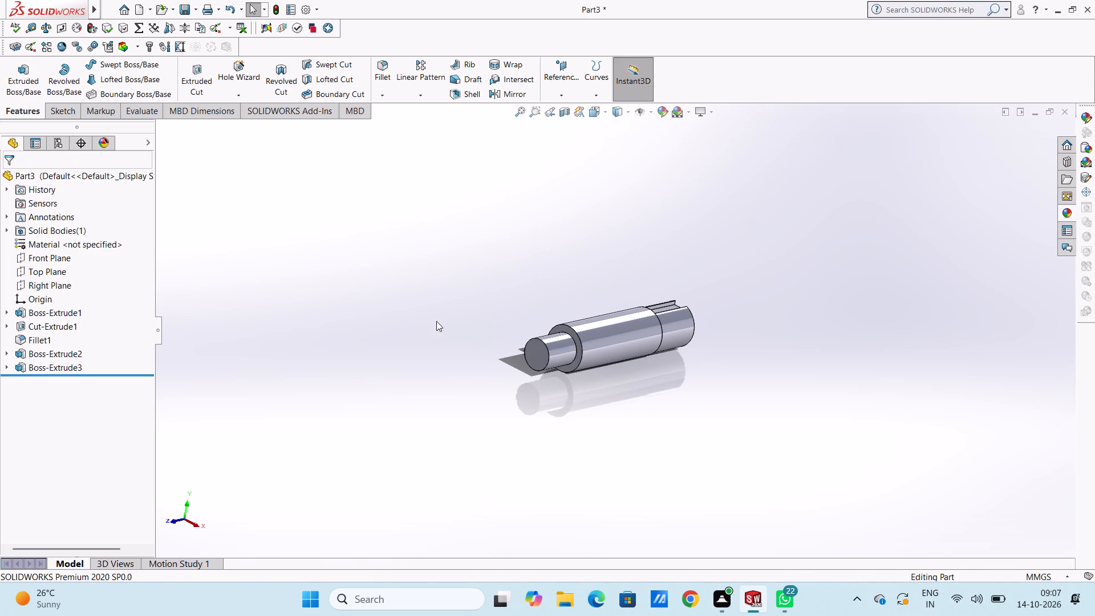
# Sketch a circle of about 18.9 mm radius centred on the origin on the end face of the 17 mm section.
pyautogui.moveTo(437, 352); pyautogui.dragTo(388, 358, button='middle')
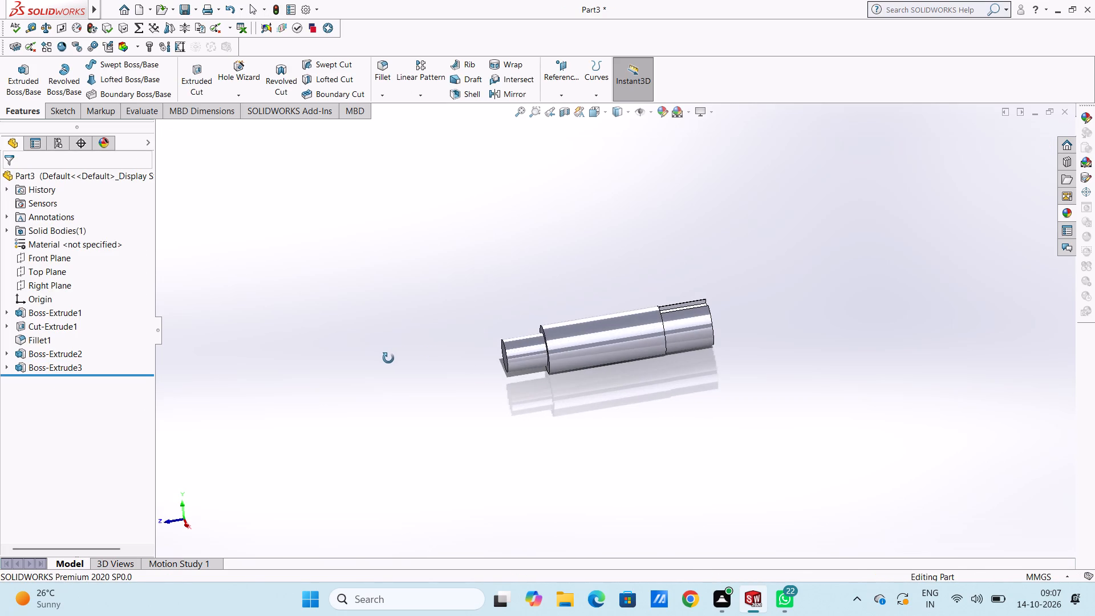
pyautogui.moveTo(388, 358); pyautogui.dragTo(379, 356, button='middle')
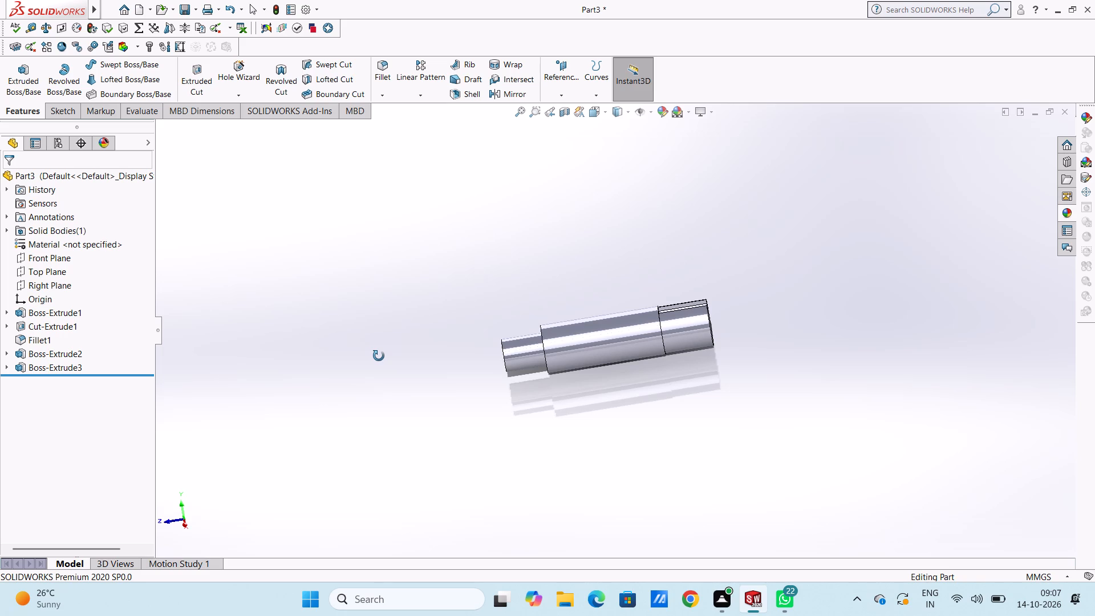
pyautogui.moveTo(379, 356); pyautogui.dragTo(421, 358, button='middle')
pyautogui.click(521, 351)
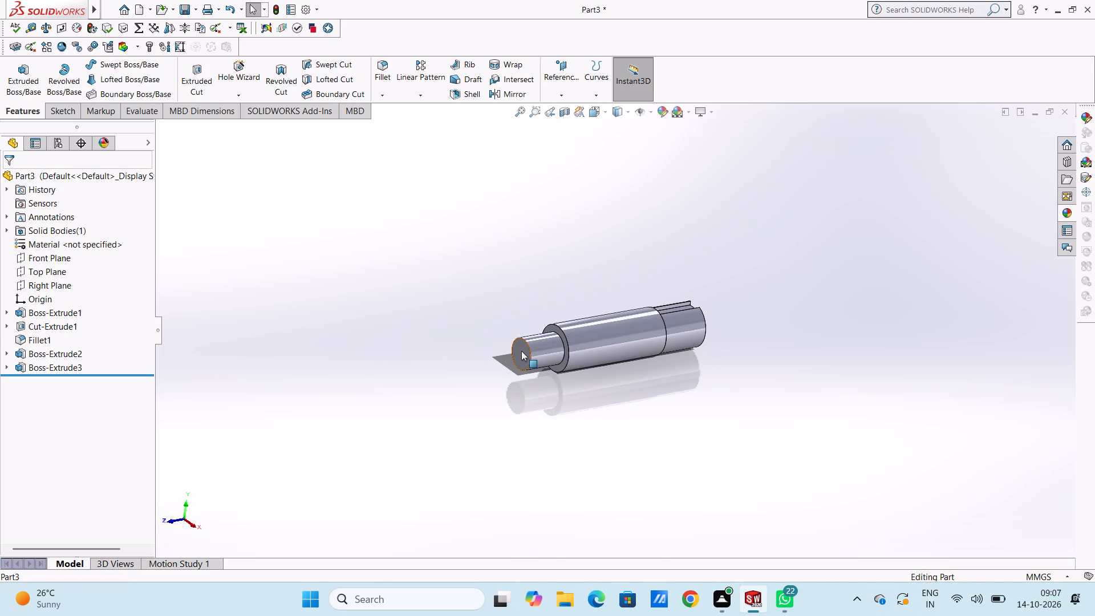
pyautogui.click(569, 323)
pyautogui.click(436, 325)
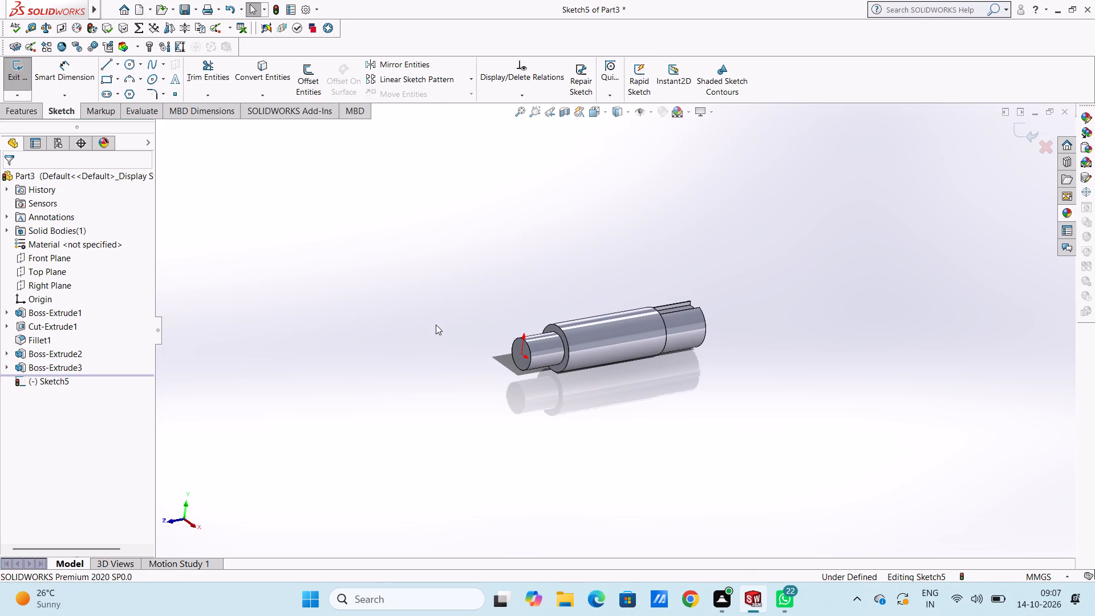
pyautogui.click(128, 66)
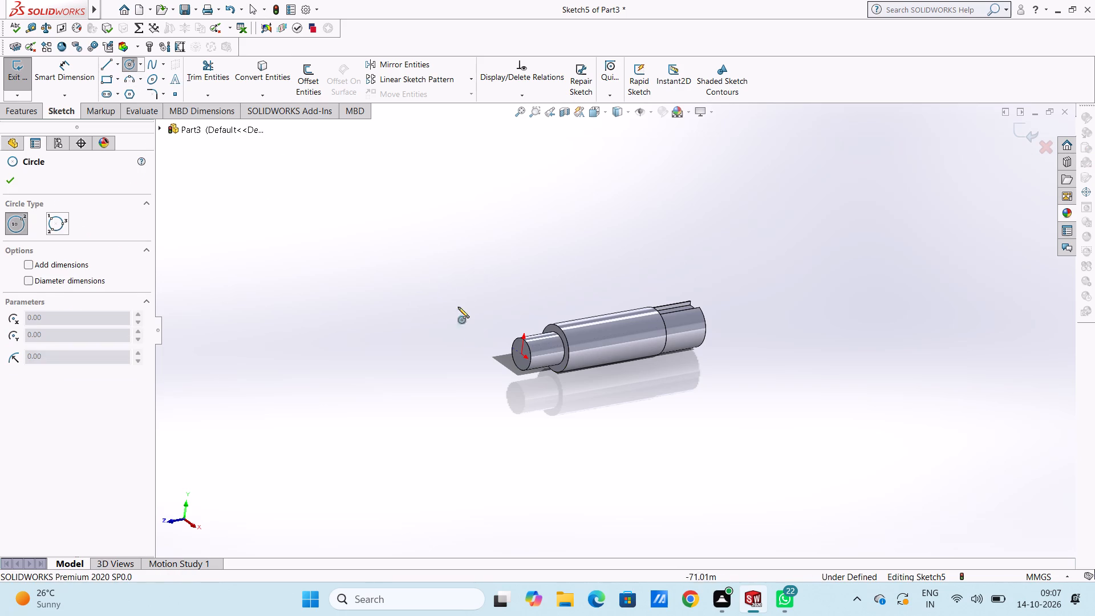
pyautogui.click(521, 352)
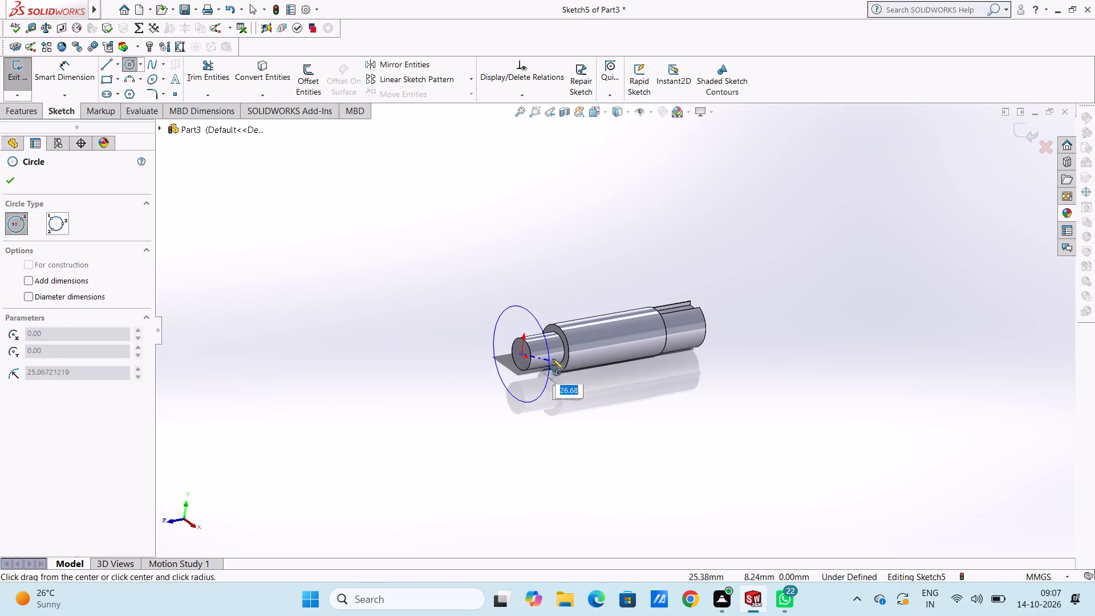
pyautogui.click(541, 347)
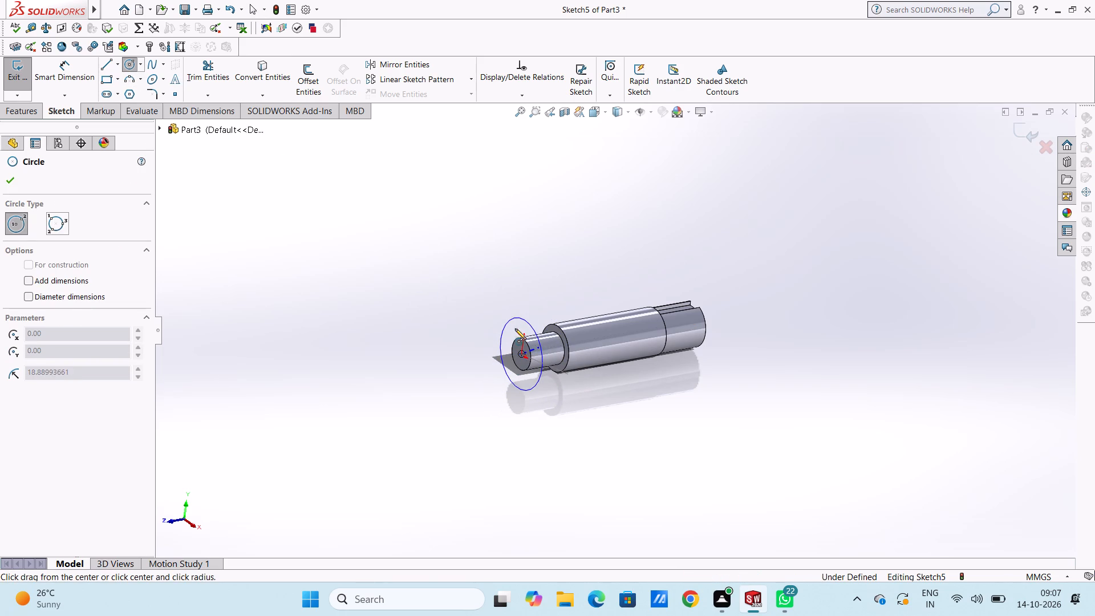
pyautogui.click(7, 181)
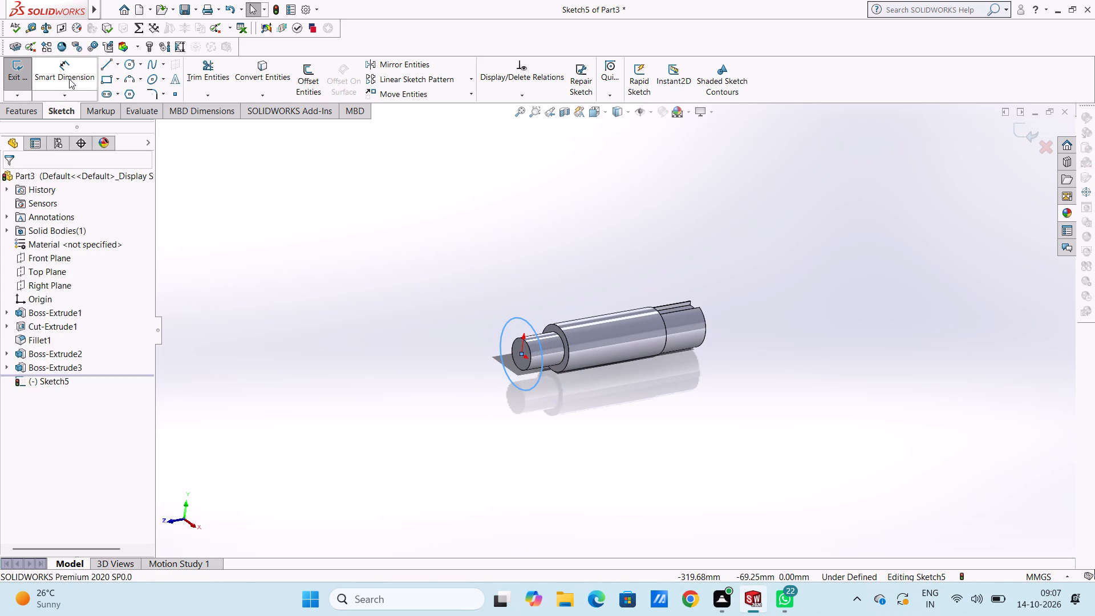
# Dimension the circle on the 17 mm section's end face at 25 mm diameter.
pyautogui.click(69, 79)
pyautogui.click(507, 322)
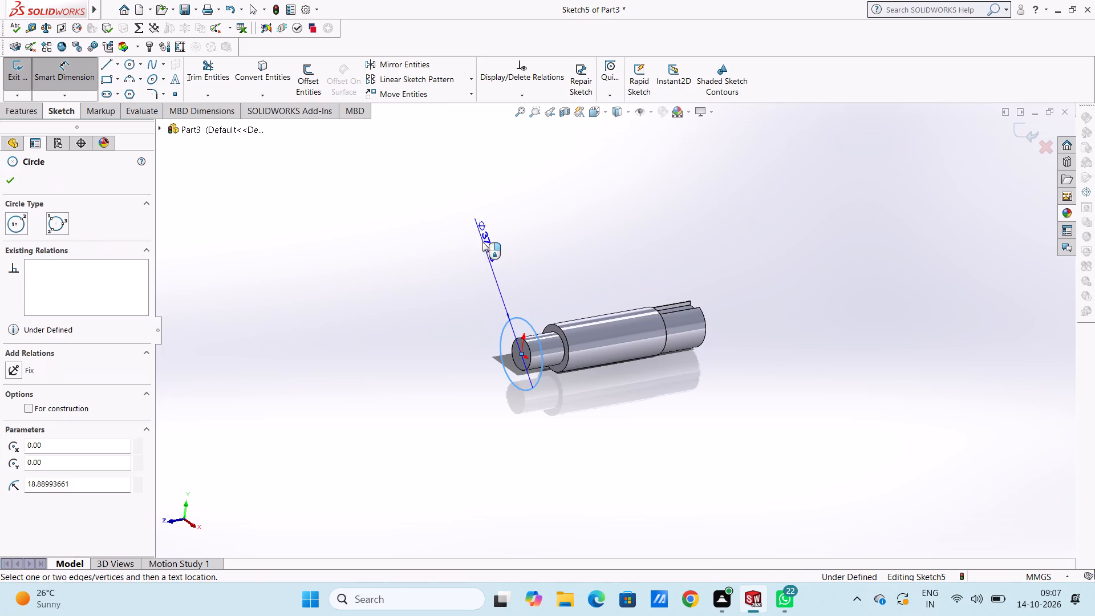
pyautogui.click(482, 239)
pyautogui.write('25')
pyautogui.press('Return')
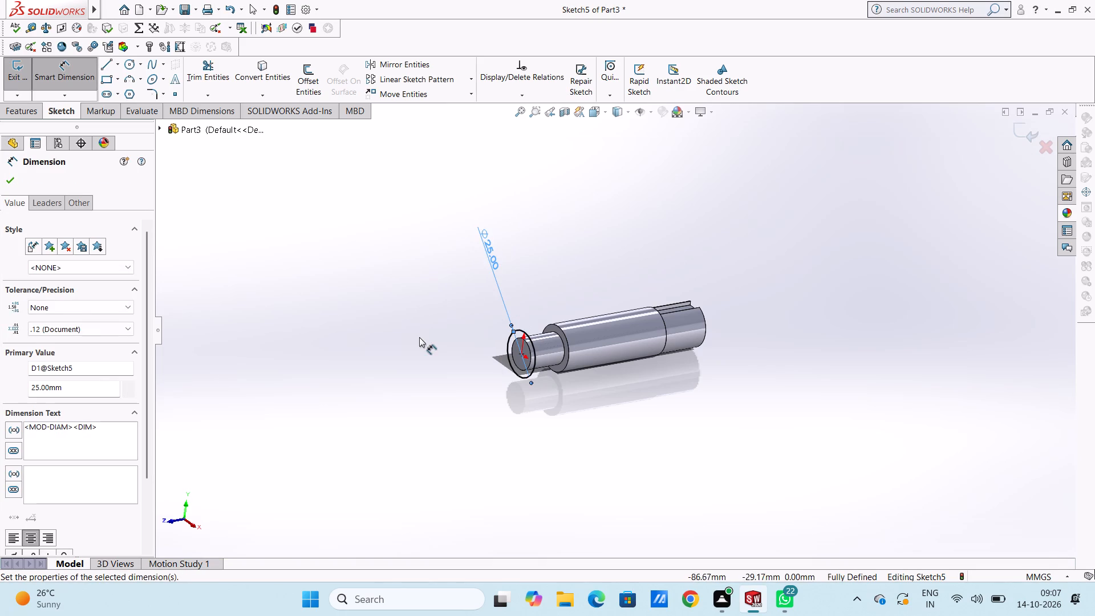
pyautogui.click(419, 337)
pyautogui.moveTo(570, 271); pyautogui.dragTo(551, 277, button='middle')
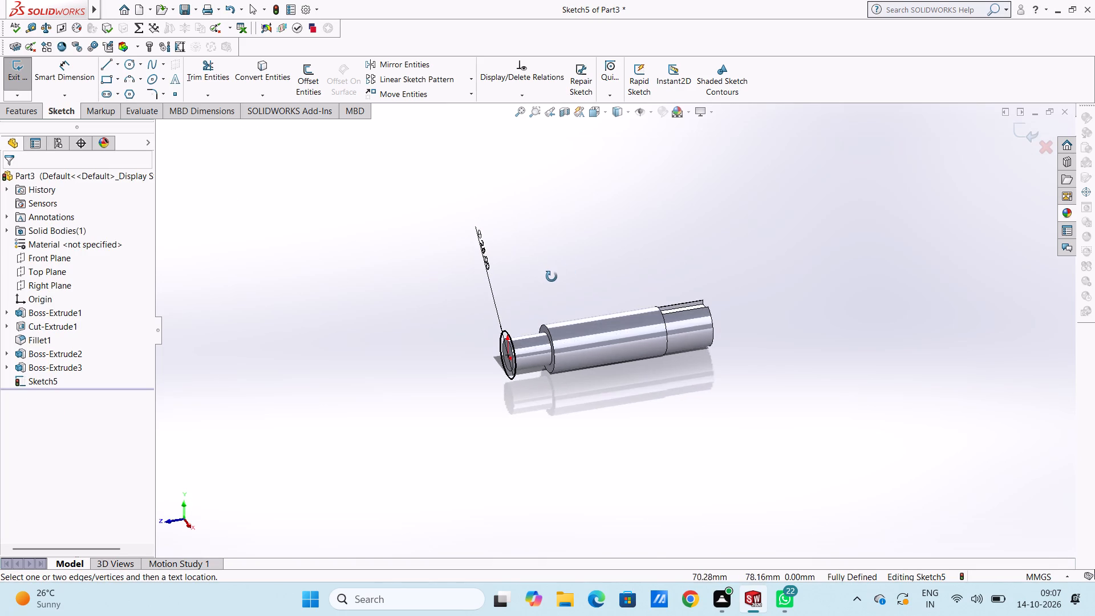
pyautogui.moveTo(551, 277); pyautogui.dragTo(569, 243, button='middle')
pyautogui.scroll(-2, 573, 329)
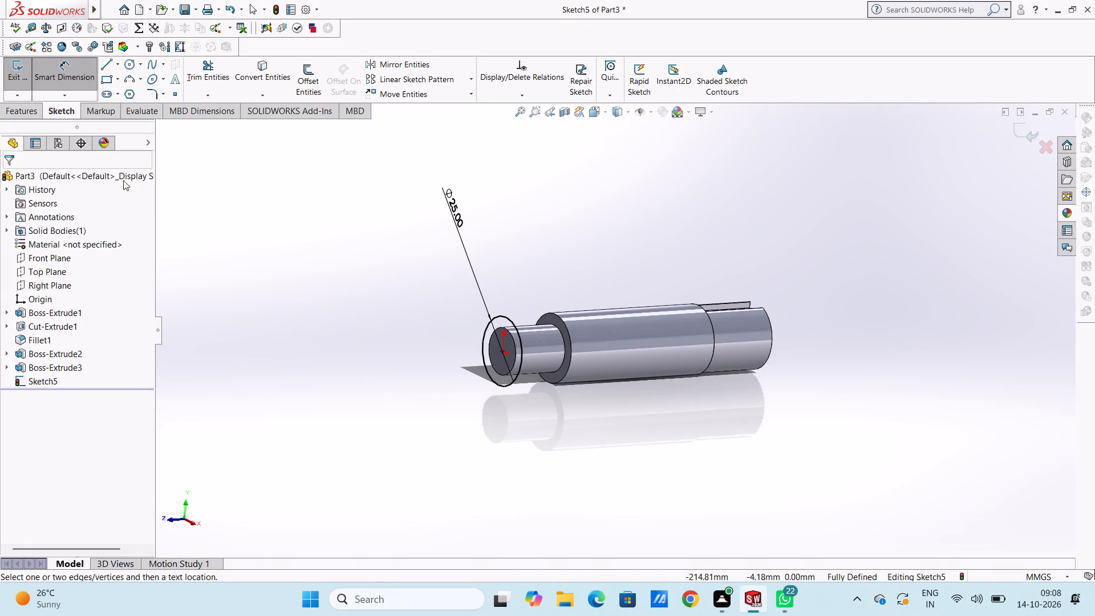
pyautogui.click(78, 80)
# Extrude the new 25 mm circle outward from the 17 mm section's end face as a merged blind boss 20 mm deep.
pyautogui.click(33, 113)
pyautogui.click(26, 78)
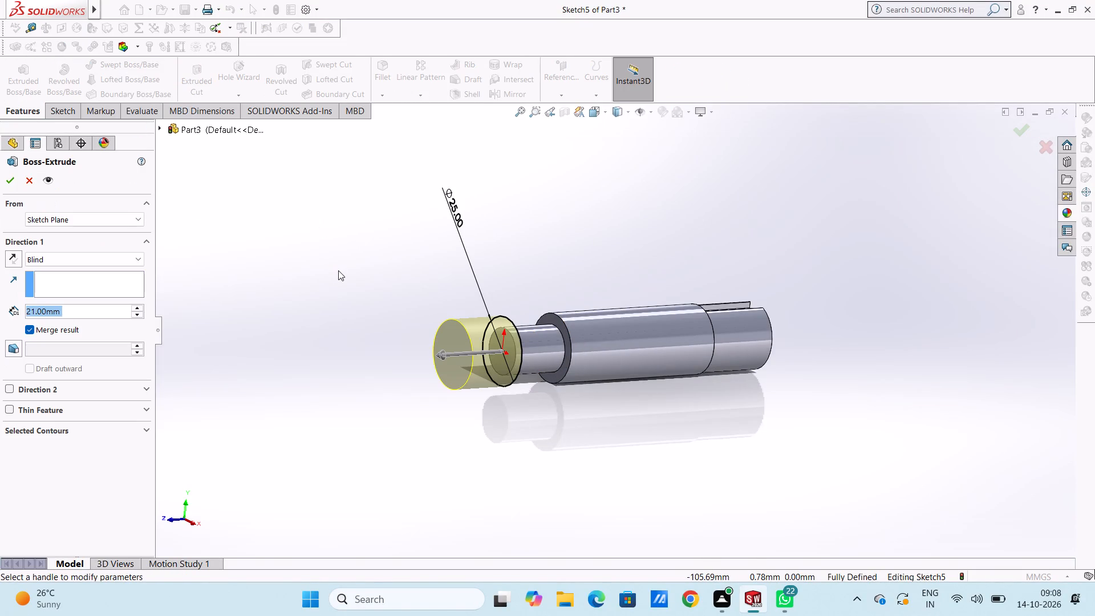
pyautogui.write('20')
pyautogui.press('Return')
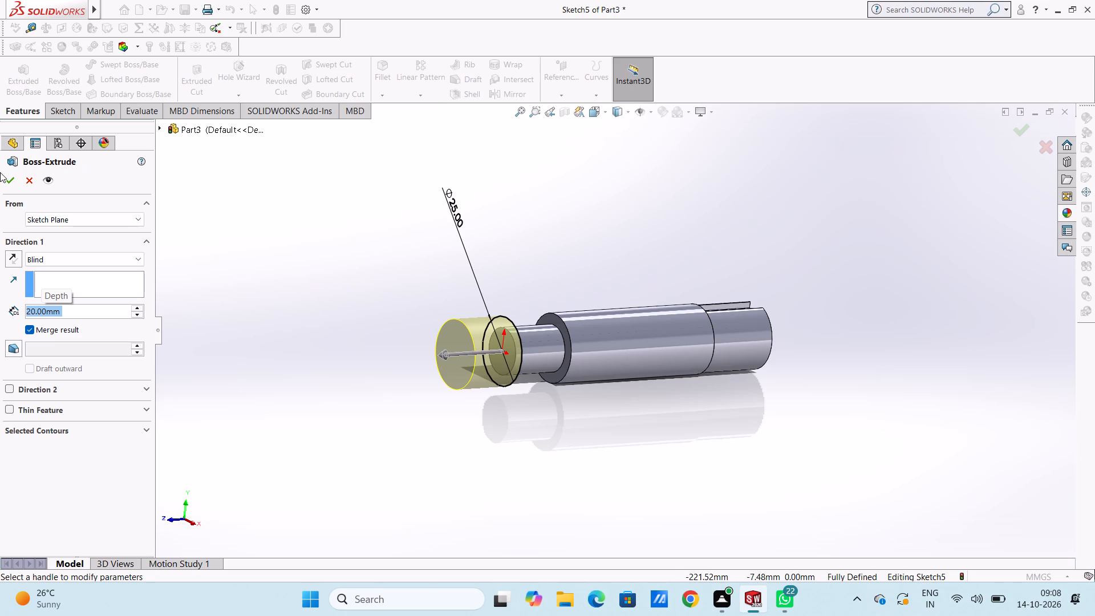
pyautogui.click(16, 183)
pyautogui.click(309, 242)
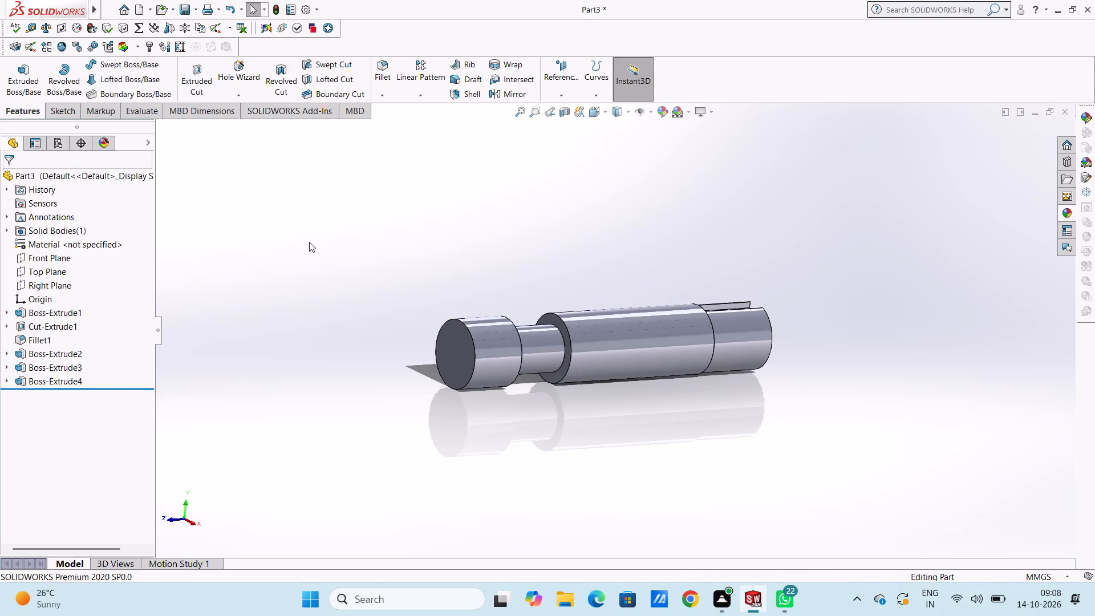
# Fillet the two circular edges where the 17 mm neck meets the adjoining 25 mm sections with a 2.5 mm radius.
pyautogui.moveTo(495, 235); pyautogui.dragTo(432, 289, button='middle')
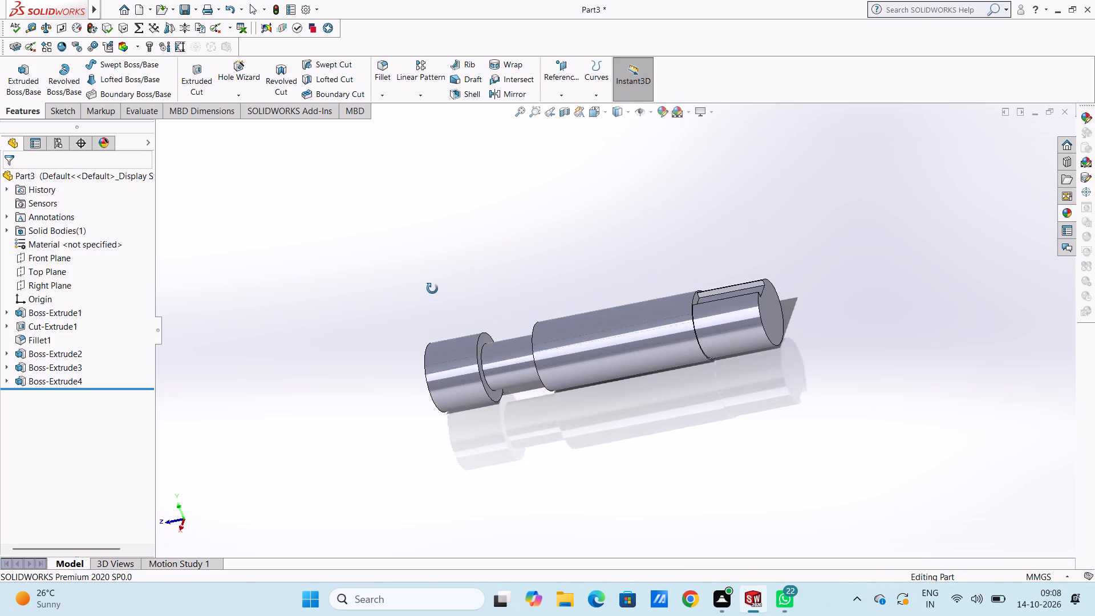
pyautogui.moveTo(432, 289); pyautogui.dragTo(504, 286, button='middle')
pyautogui.scroll(-3, 575, 346)
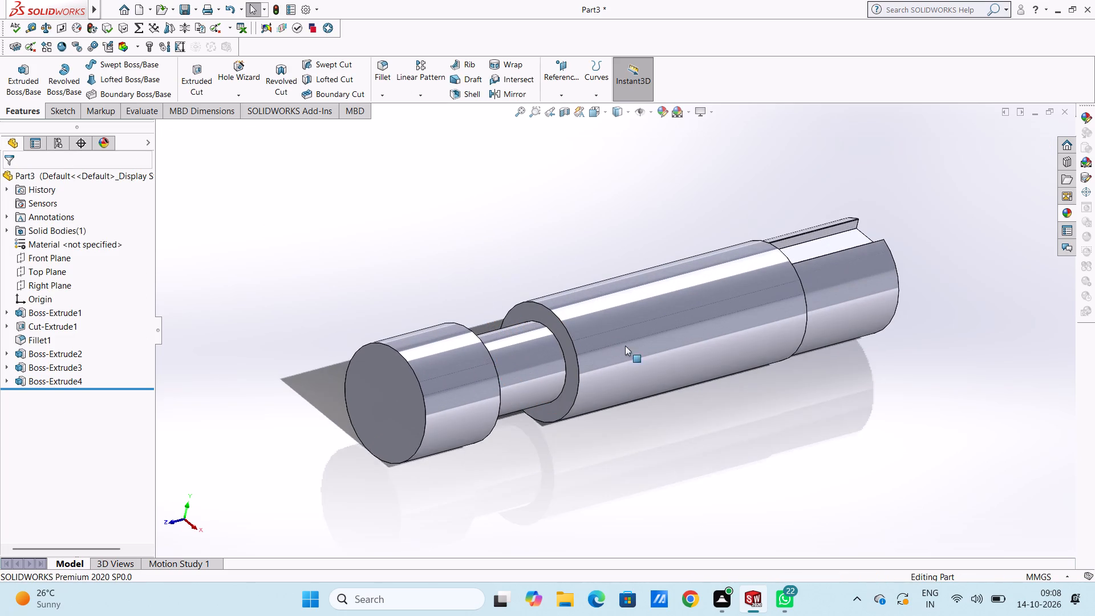
pyautogui.scroll(-2, 624, 355)
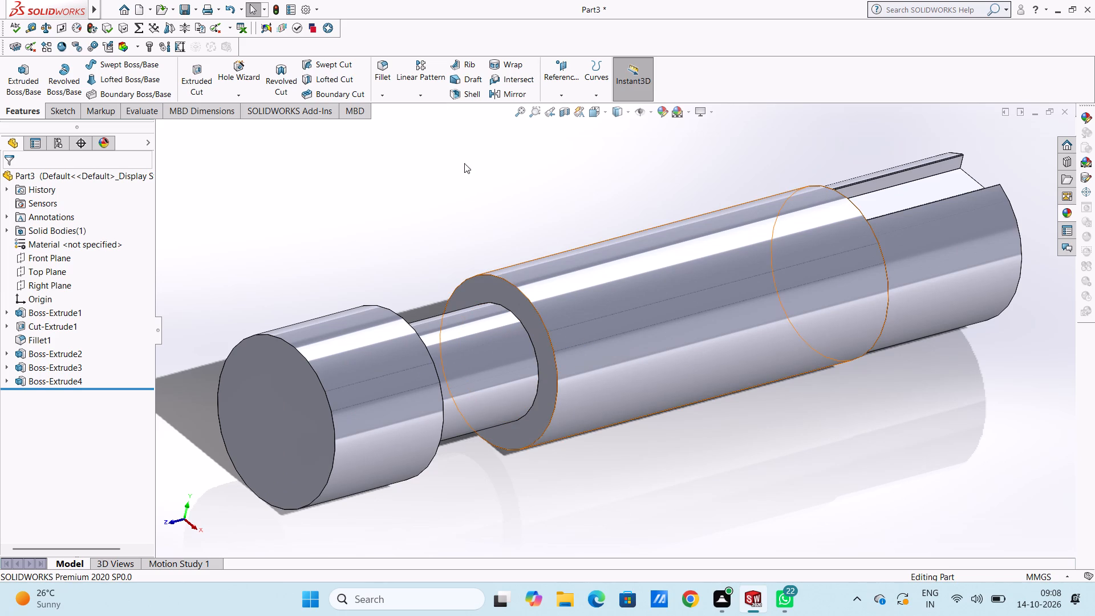
pyautogui.click(389, 74)
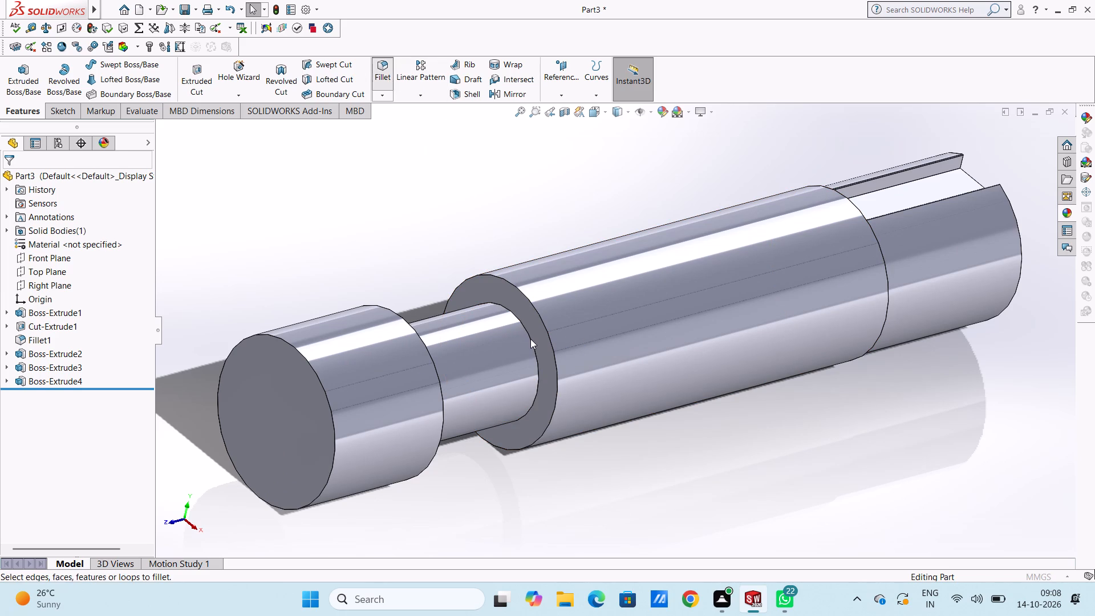
pyautogui.scroll(-3, 530, 339)
pyautogui.click(545, 331)
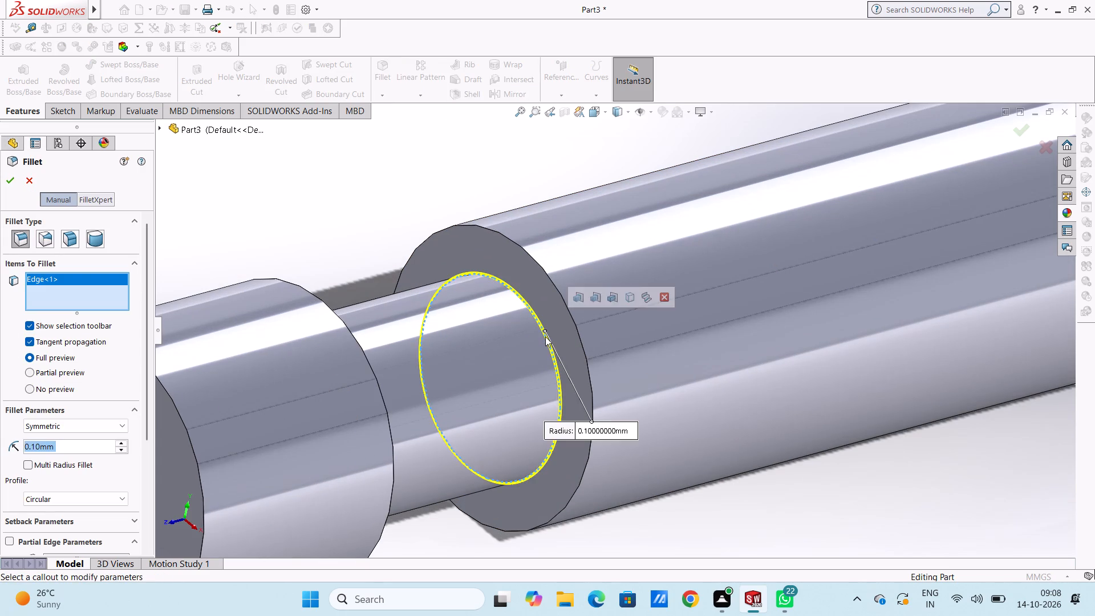
pyautogui.scroll(4, 545, 337)
pyautogui.moveTo(551, 375); pyautogui.dragTo(477, 408, button='middle')
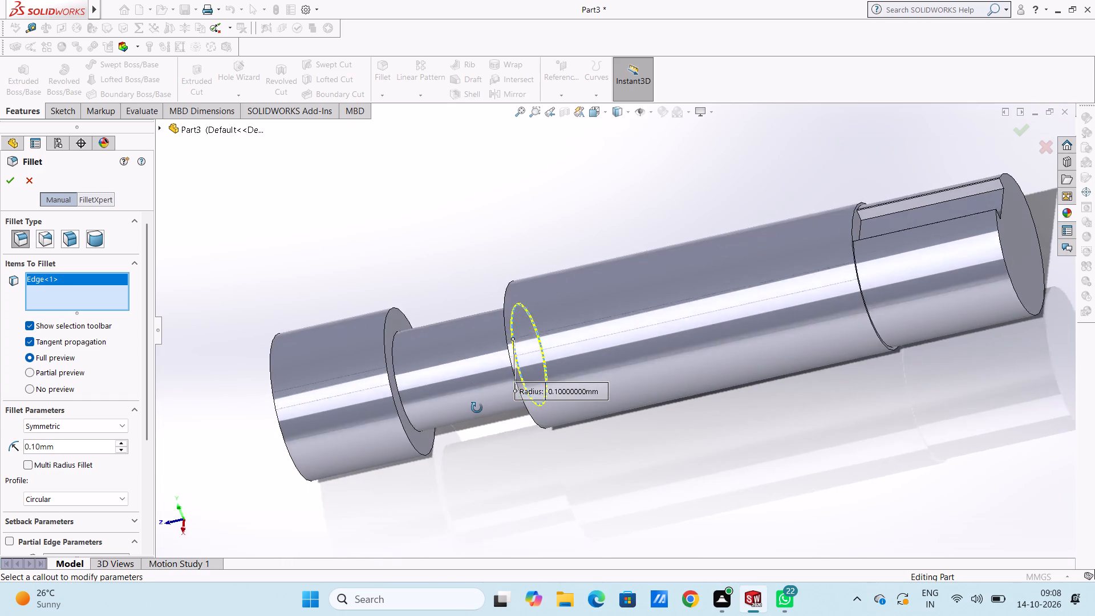
pyautogui.moveTo(477, 408); pyautogui.dragTo(463, 420, button='middle')
pyautogui.scroll(-4, 448, 418)
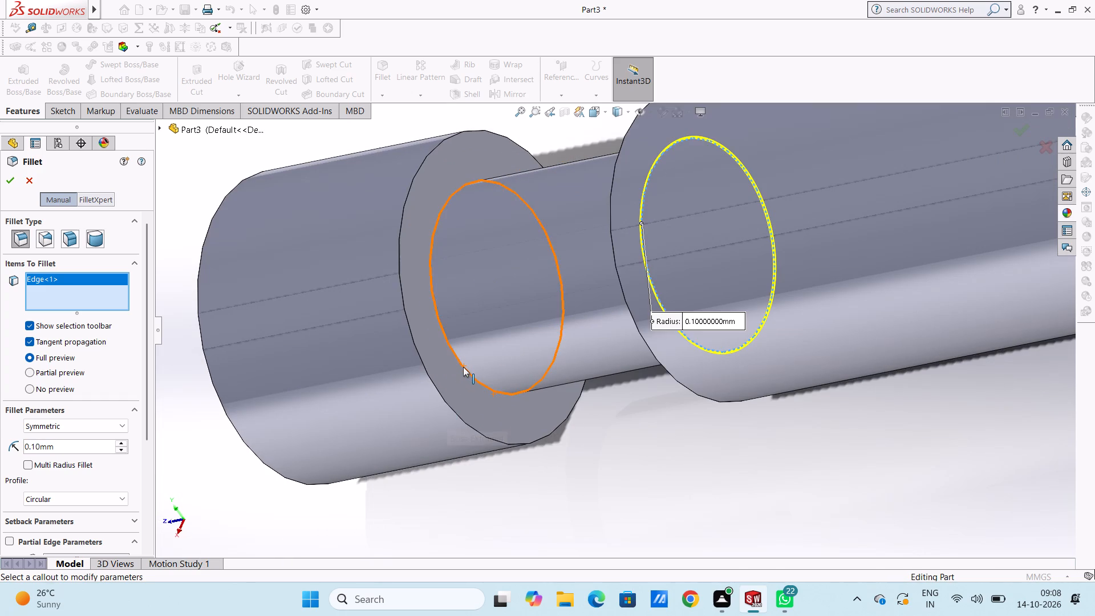
pyautogui.click(463, 367)
pyautogui.scroll(5, 463, 368)
pyautogui.moveTo(551, 360); pyautogui.dragTo(613, 373, button='middle')
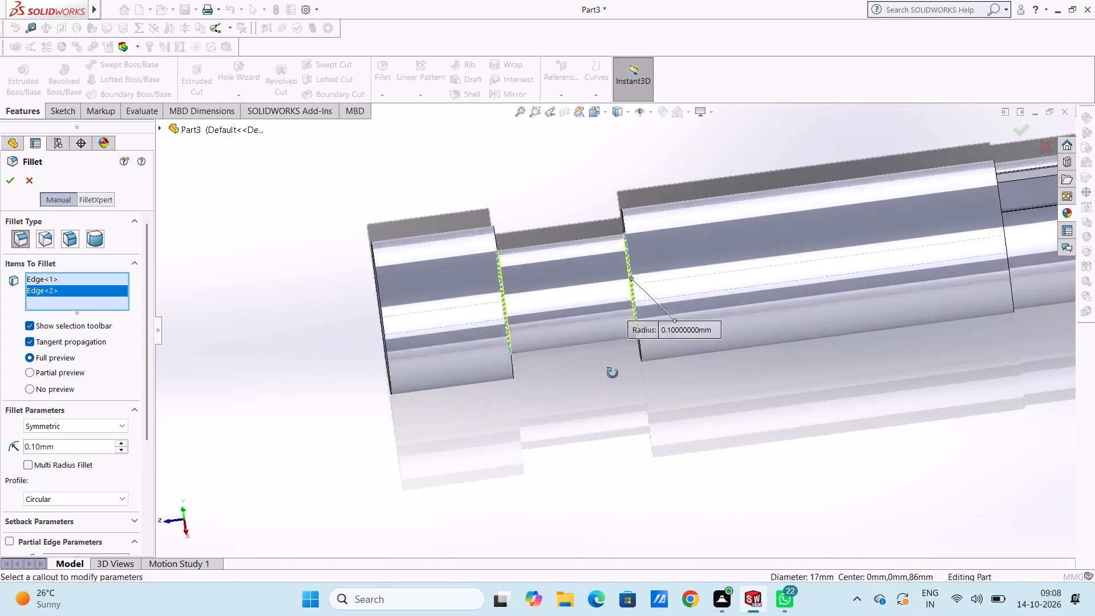
pyautogui.moveTo(613, 373); pyautogui.dragTo(628, 372, button='middle')
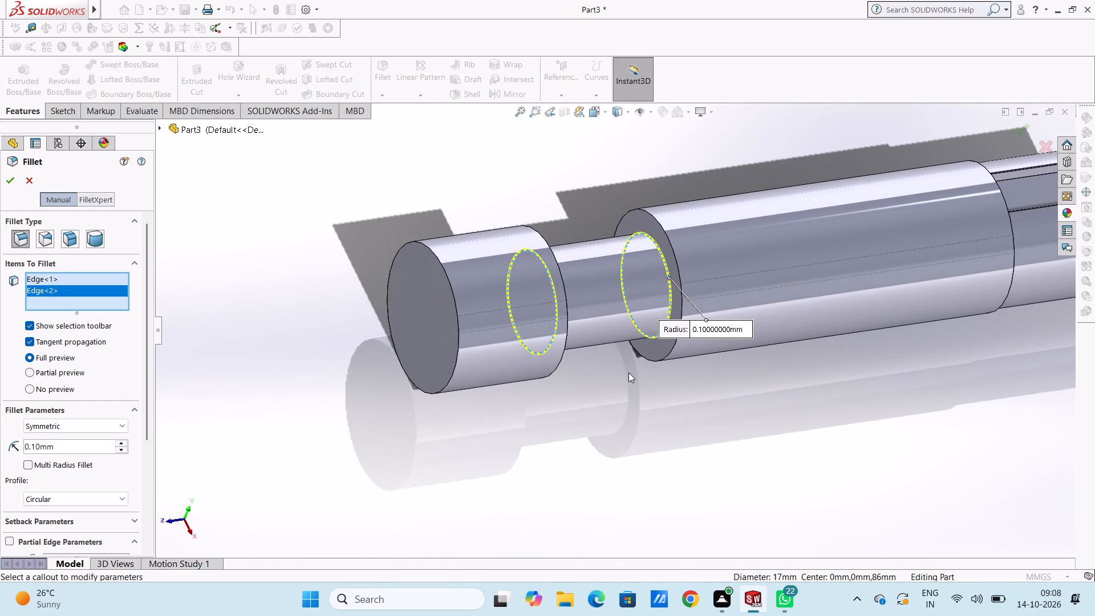
pyautogui.scroll(-2, 91, 438)
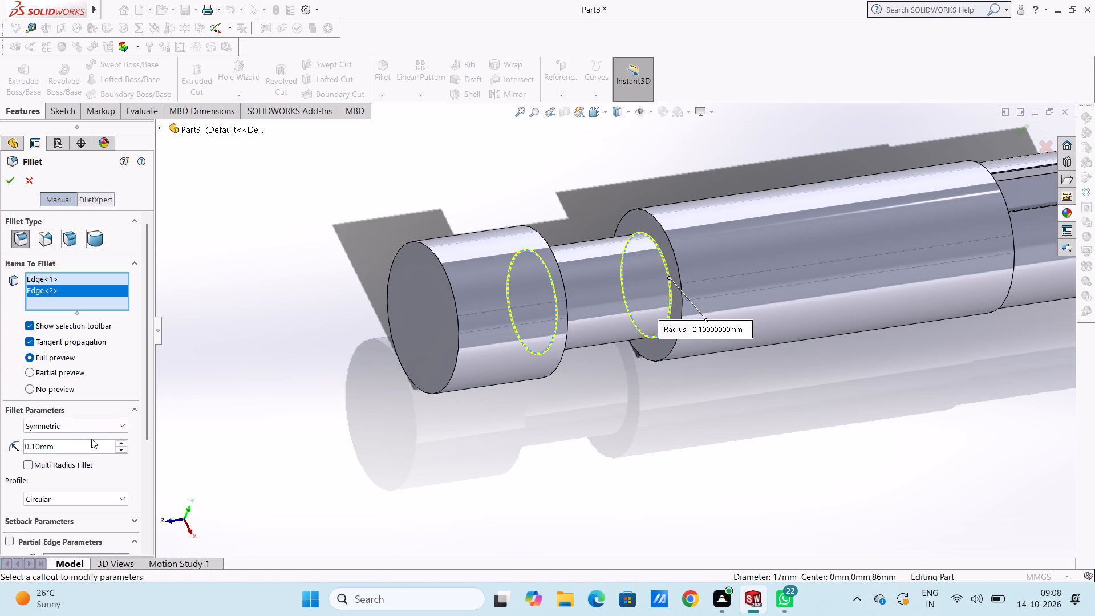
pyautogui.doubleClick(92, 444)
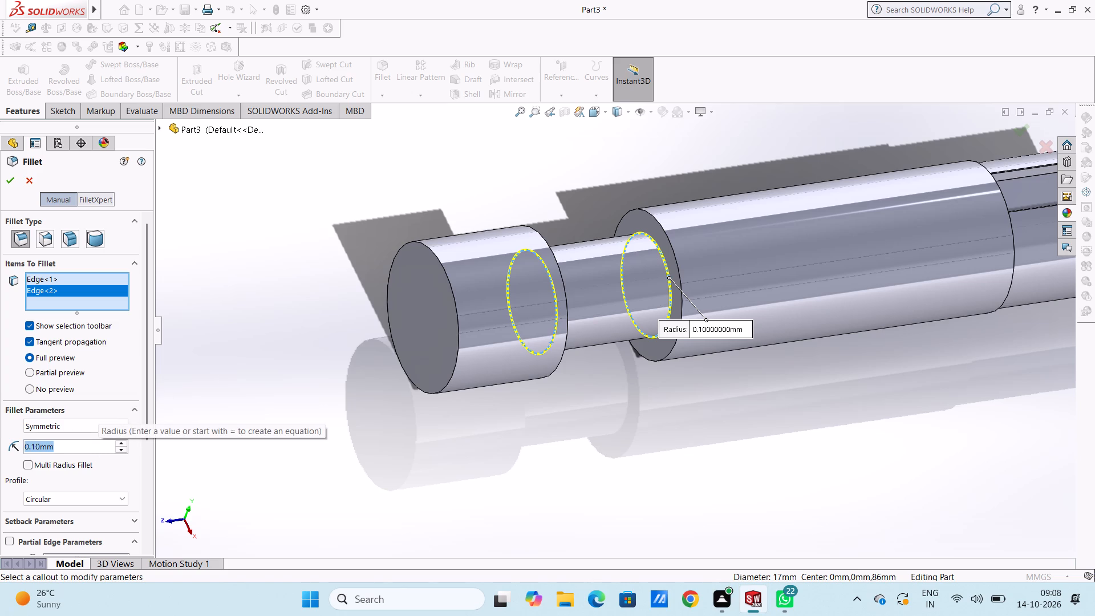
pyautogui.press('3')
pyautogui.press('Return')
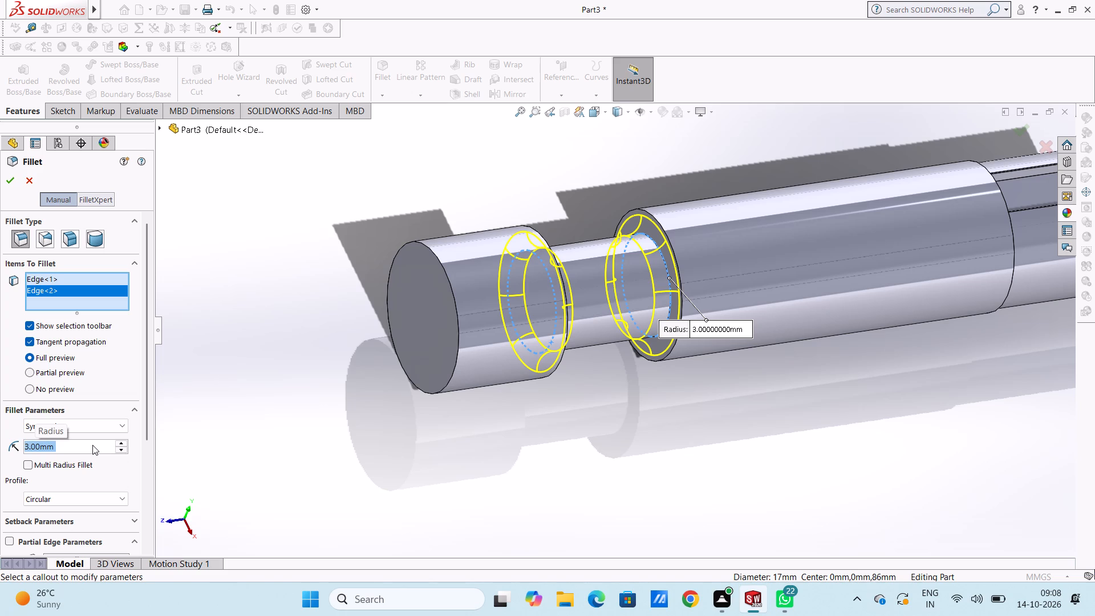
pyautogui.press('2')
pyautogui.press('Return')
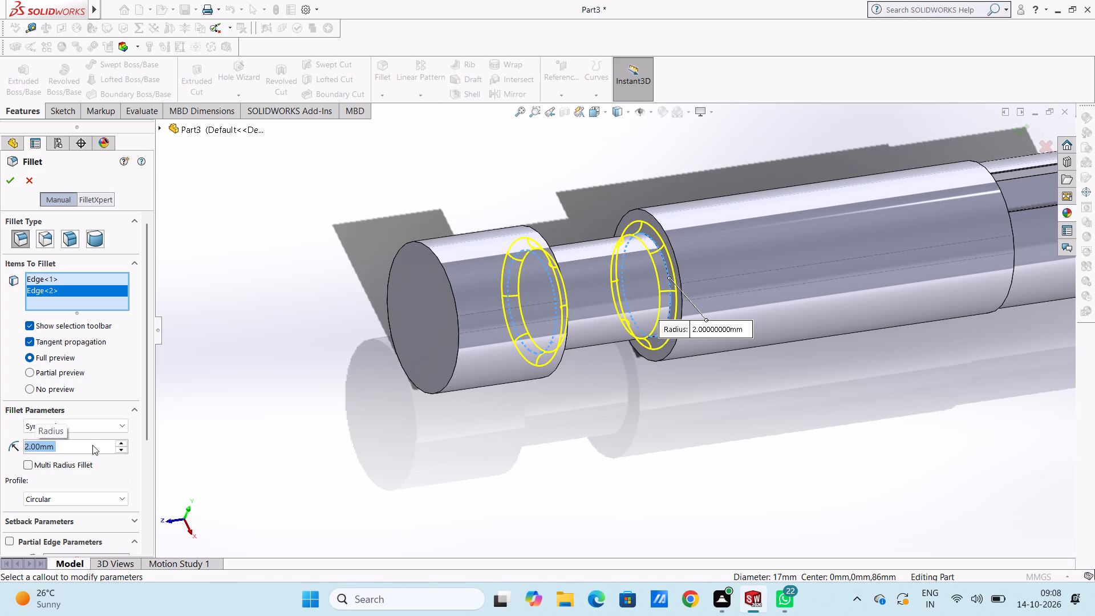
pyautogui.write('2.5')
pyautogui.press('Return')
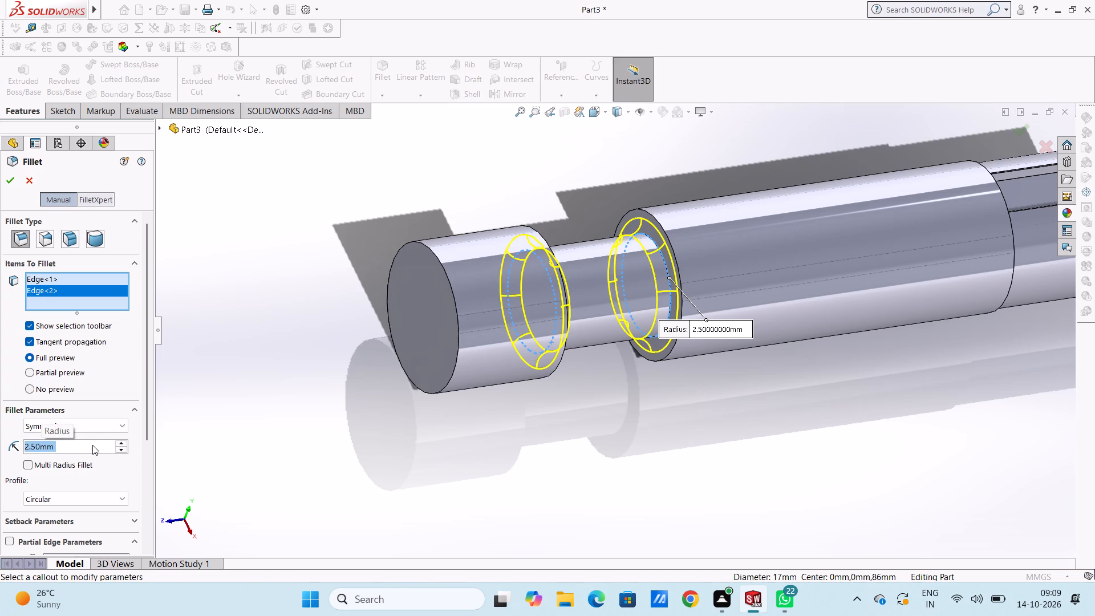
pyautogui.click(11, 185)
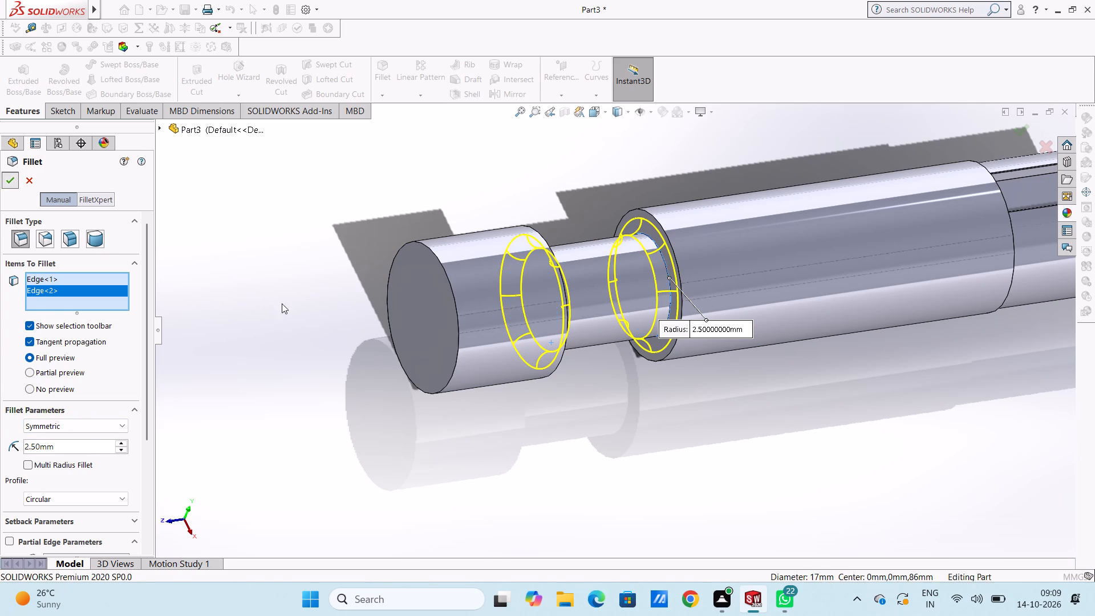
pyautogui.click(306, 305)
# Examine the filleted neck and the overall shaft from several sides.
pyautogui.scroll(4, 301, 305)
pyautogui.moveTo(299, 323); pyautogui.dragTo(230, 369, button='middle')
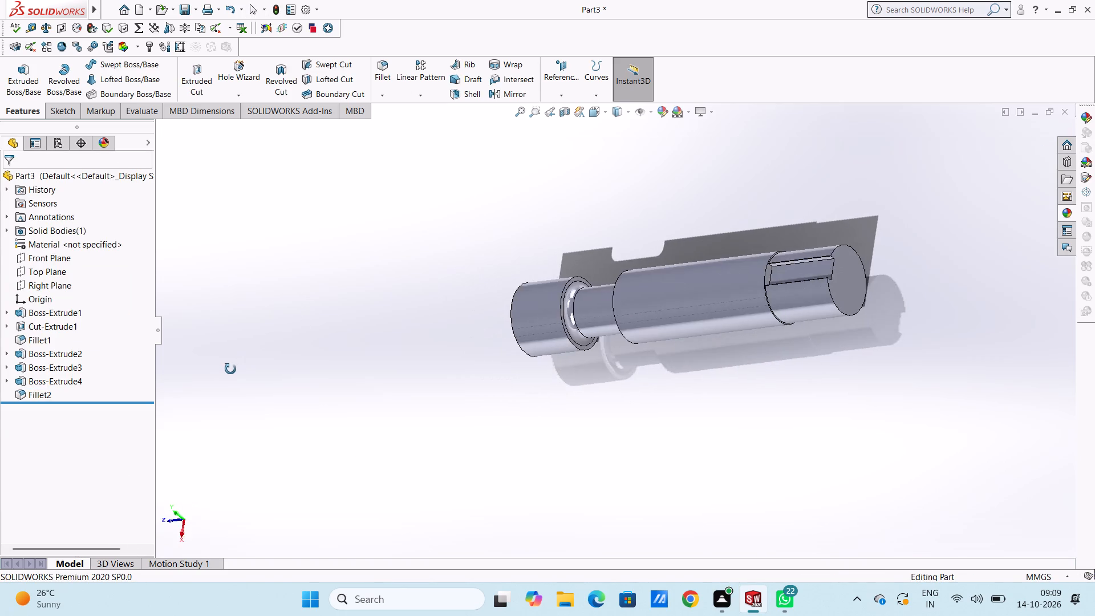
pyautogui.moveTo(230, 369); pyautogui.dragTo(263, 373, button='middle')
pyautogui.scroll(-2, 665, 354)
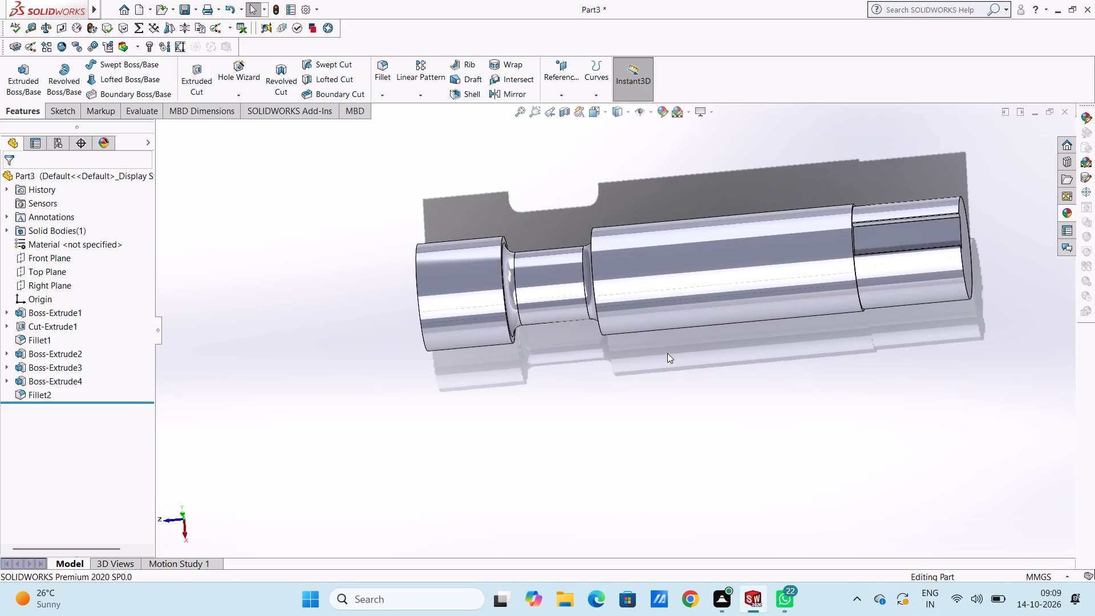
pyautogui.moveTo(668, 353); pyautogui.dragTo(683, 356, button='middle')
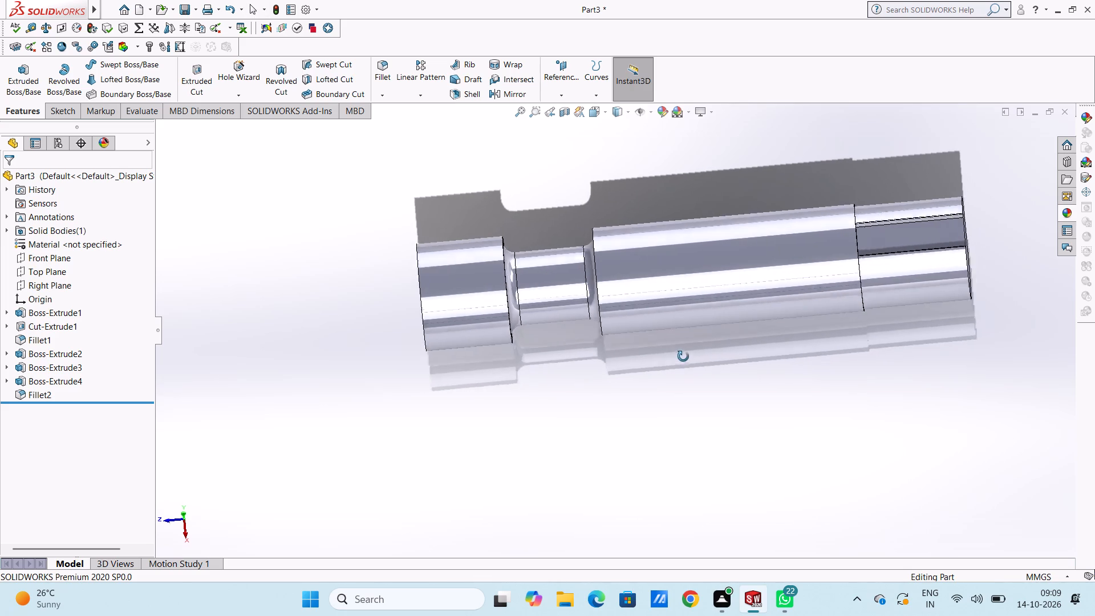
pyautogui.moveTo(683, 356); pyautogui.dragTo(701, 358, button='middle')
pyautogui.scroll(3, 701, 358)
pyautogui.moveTo(716, 426); pyautogui.dragTo(738, 286, button='middle')
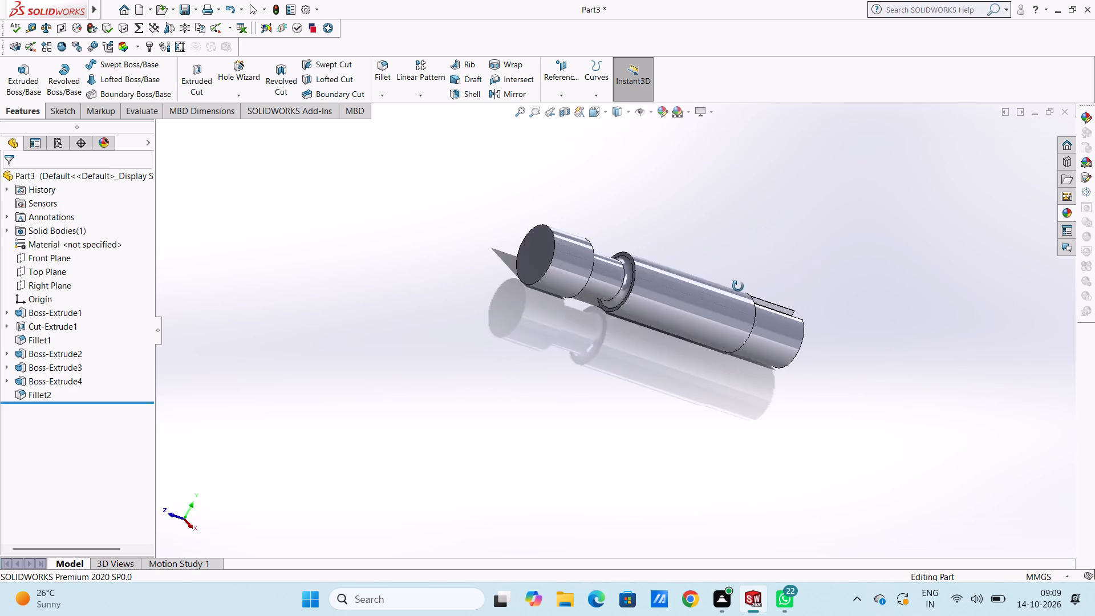
pyautogui.moveTo(738, 286); pyautogui.dragTo(685, 290, button='middle')
pyautogui.moveTo(720, 404); pyautogui.dragTo(720, 403, button='middle')
pyautogui.scroll(1, 720, 404)
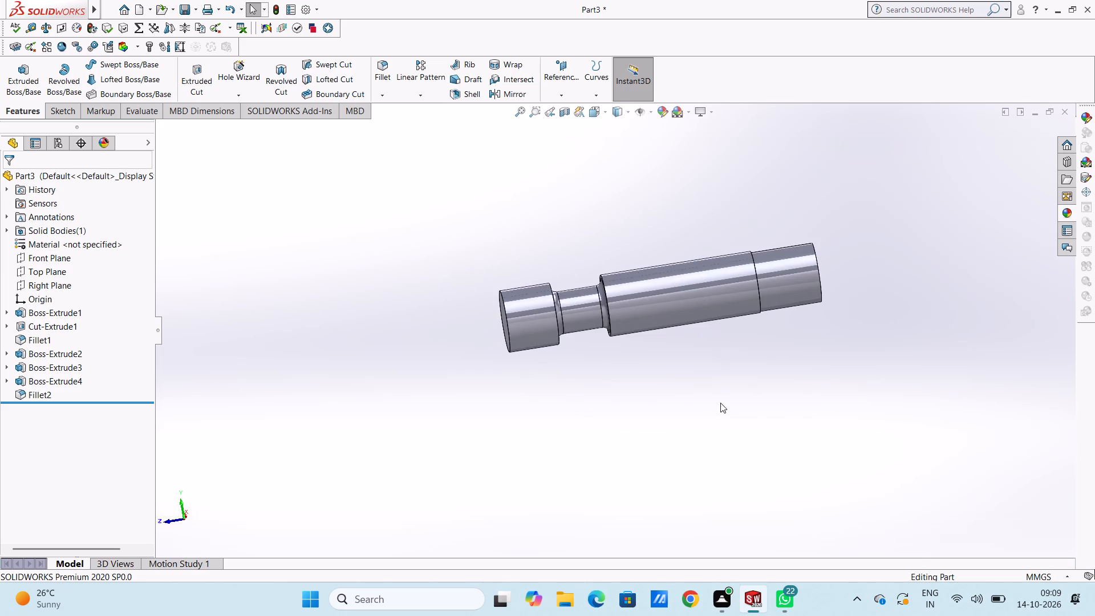
pyautogui.moveTo(720, 403); pyautogui.dragTo(728, 416, button='middle')
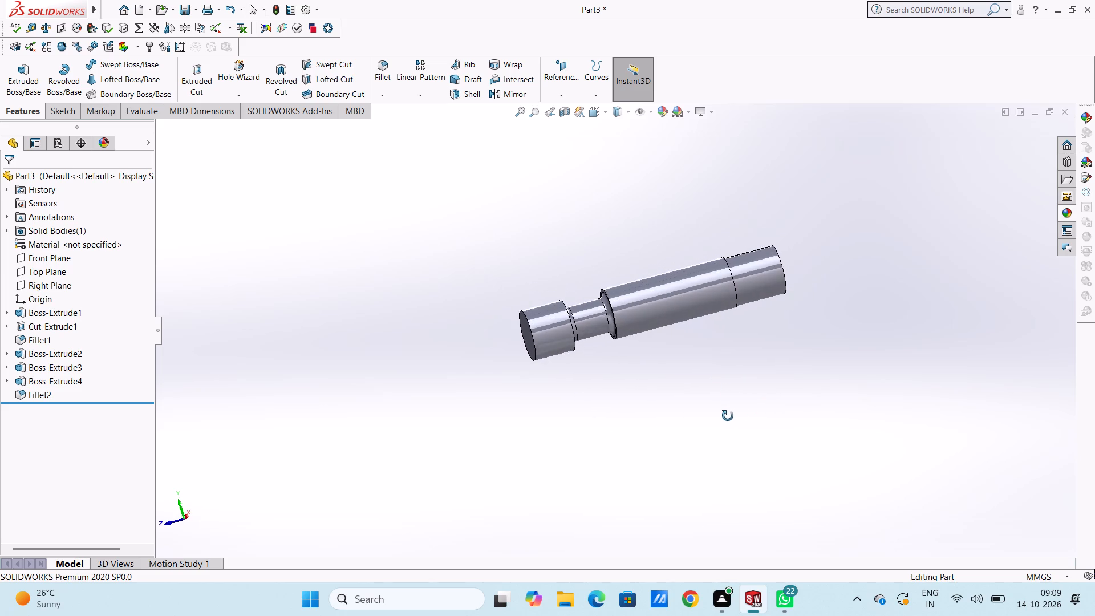
pyautogui.moveTo(728, 416); pyautogui.dragTo(723, 416, button='middle')
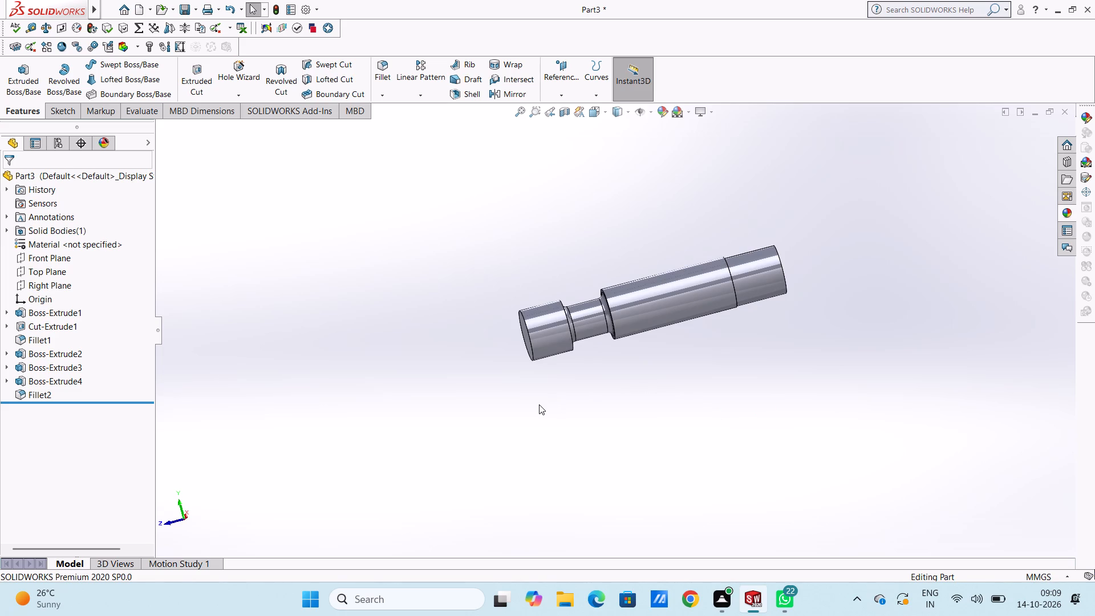
# Sketch a circle of 10 mm radius centred on the origin on the outer end face of the short 25 mm section.
pyautogui.moveTo(539, 404); pyautogui.dragTo(594, 360, button='middle')
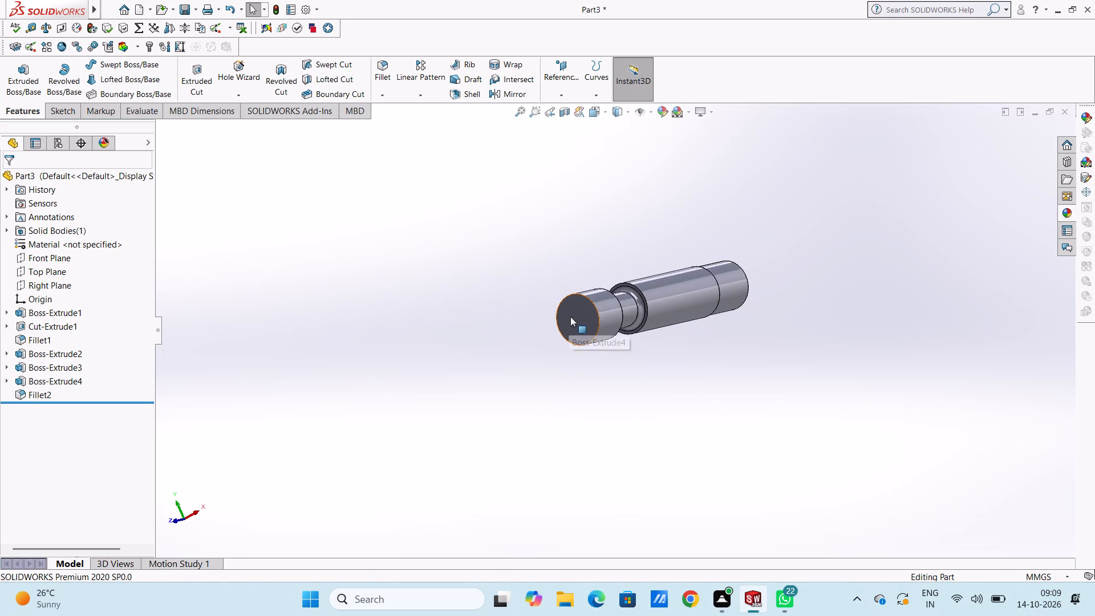
pyautogui.click(570, 316)
pyautogui.click(624, 279)
pyautogui.click(548, 241)
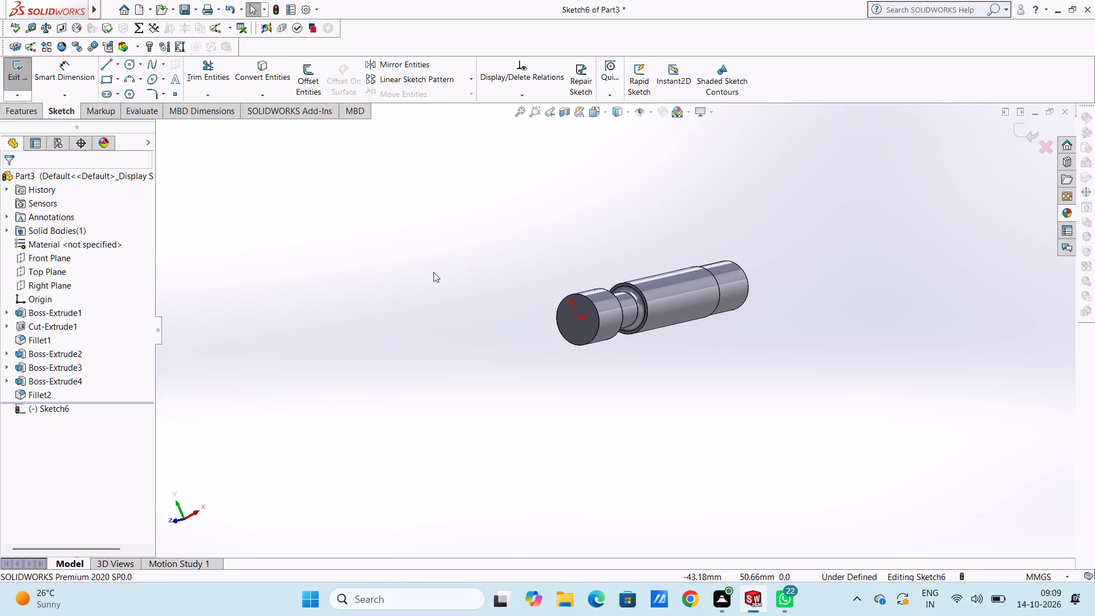
pyautogui.click(132, 64)
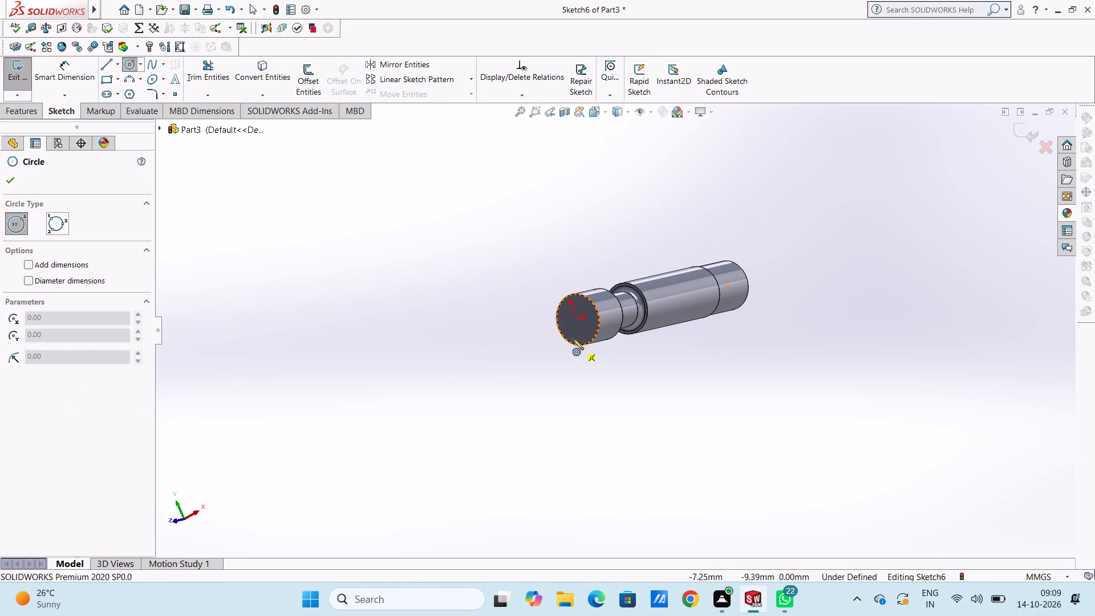
pyautogui.click(577, 322)
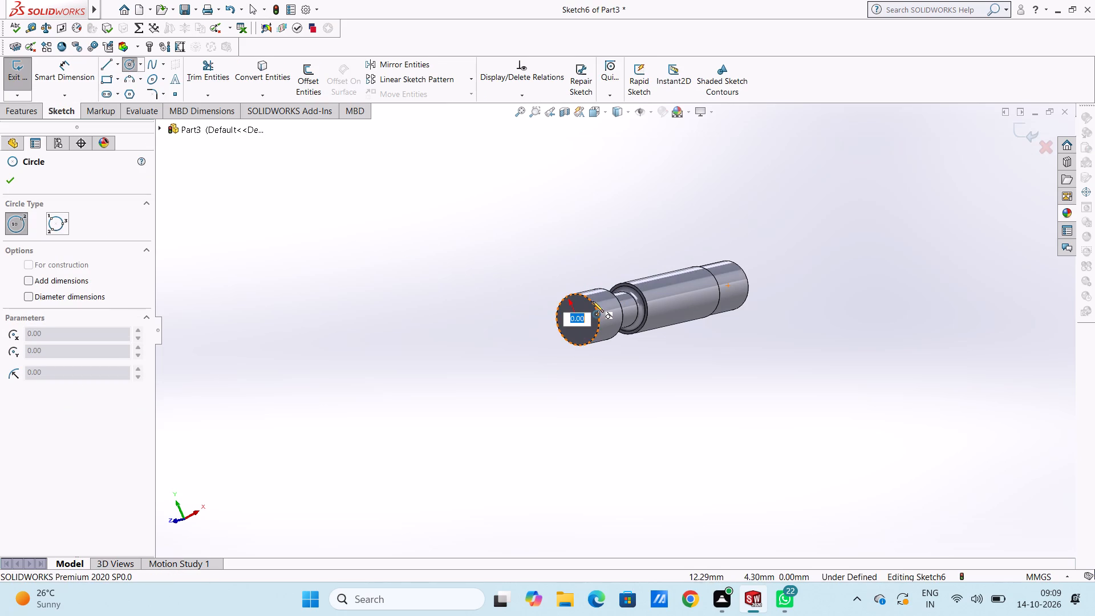
pyautogui.write('10')
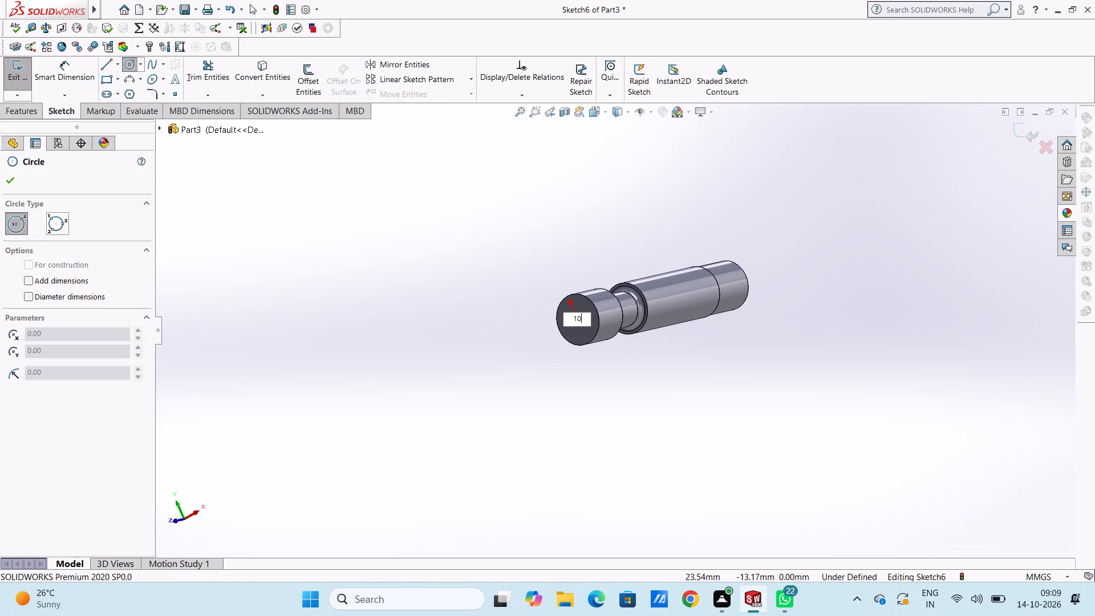
pyautogui.press('Return')
pyautogui.click(14, 184)
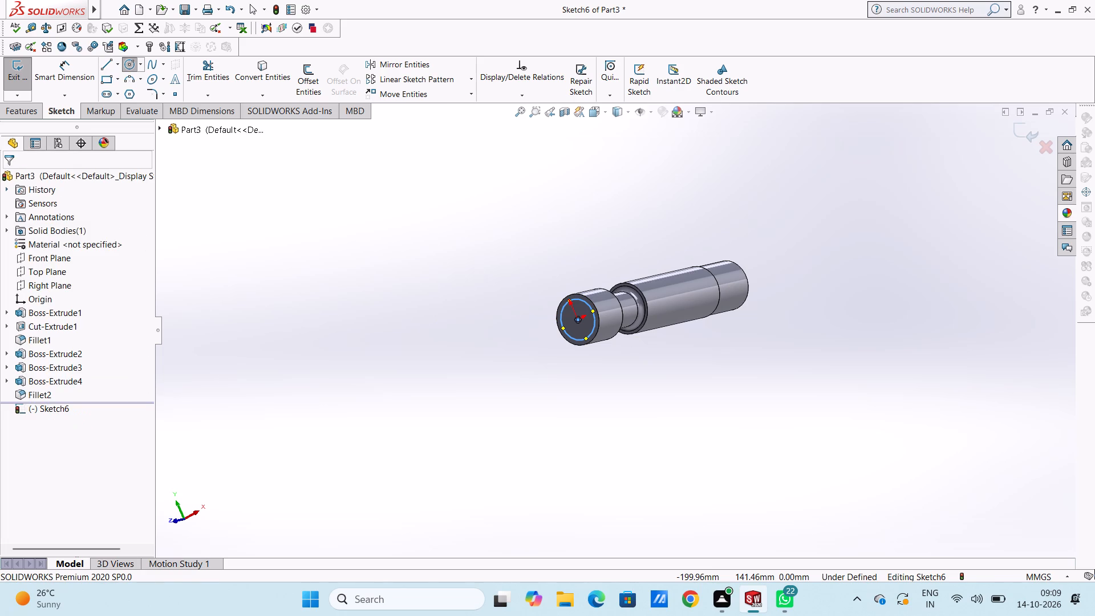
# Dimension the new circle on the short section's end face at 25 mm diameter.
pyautogui.click(76, 71)
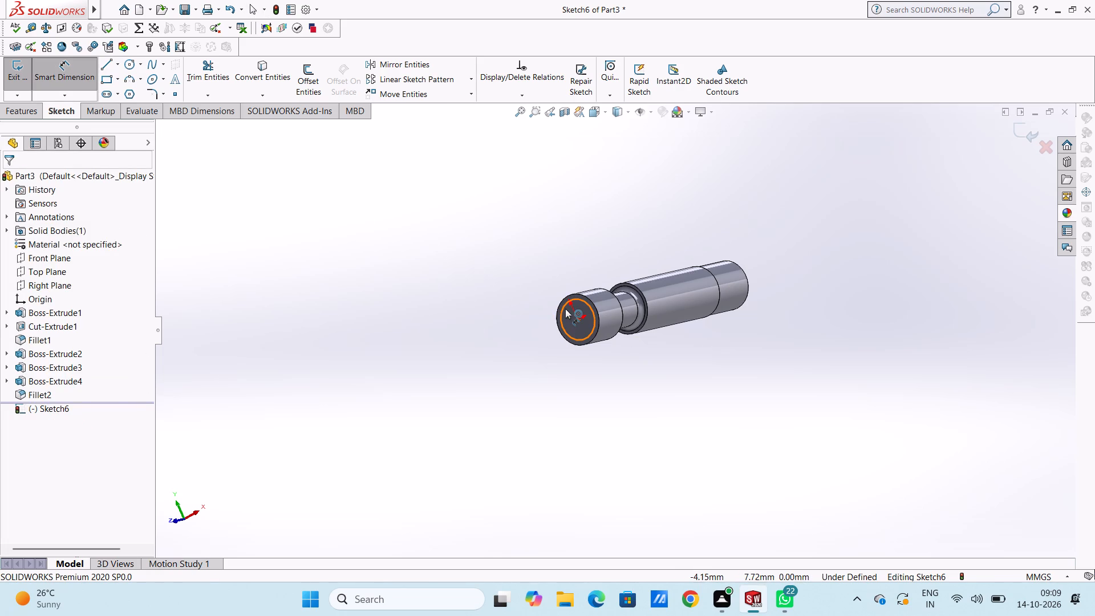
pyautogui.click(565, 308)
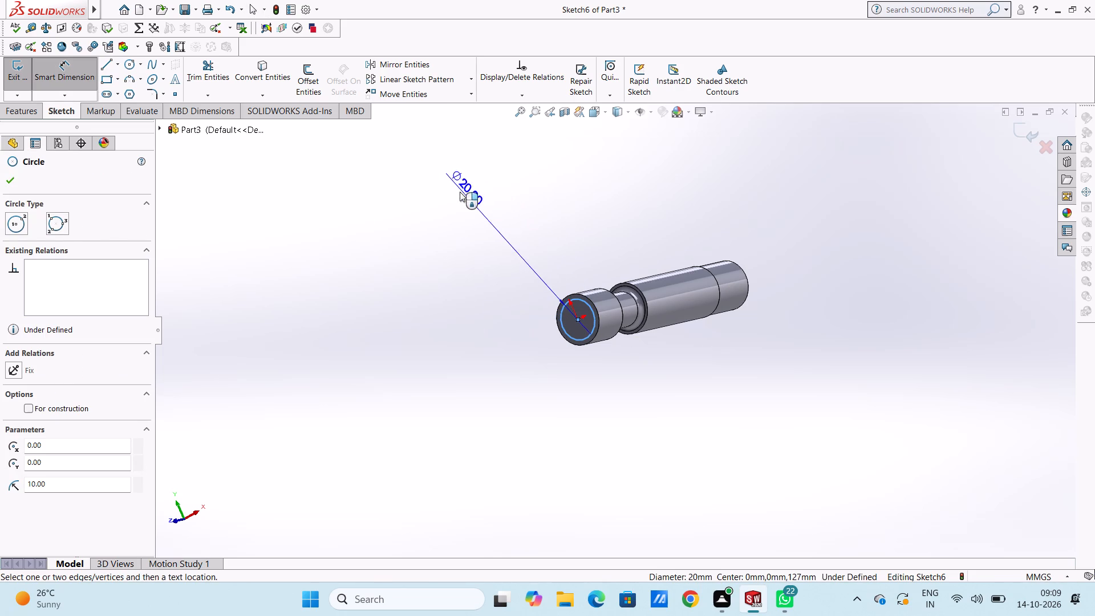
pyautogui.click(459, 192)
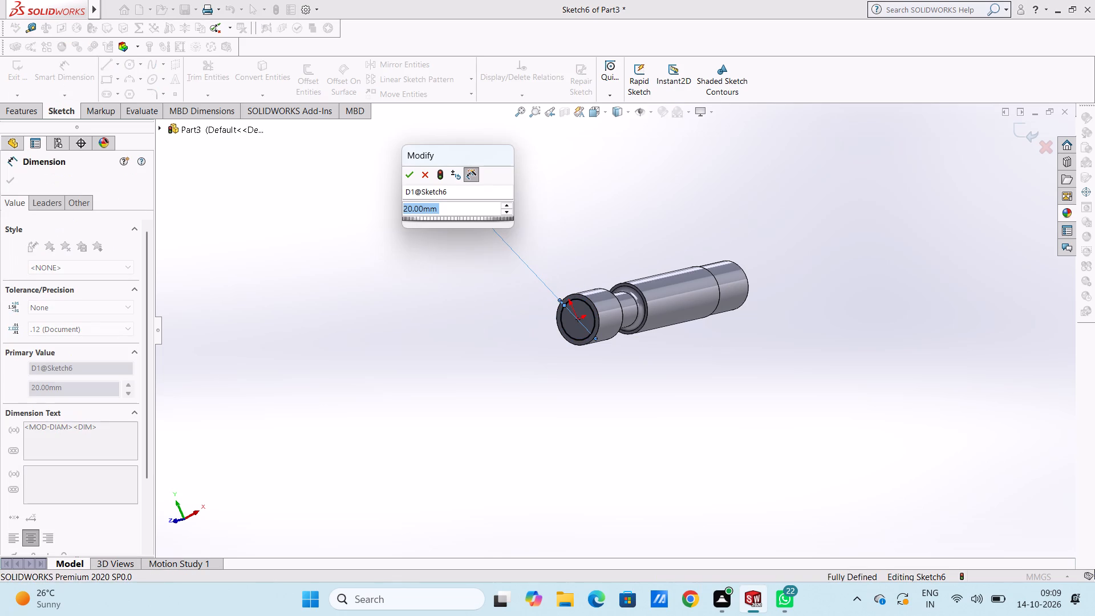
pyautogui.write('25')
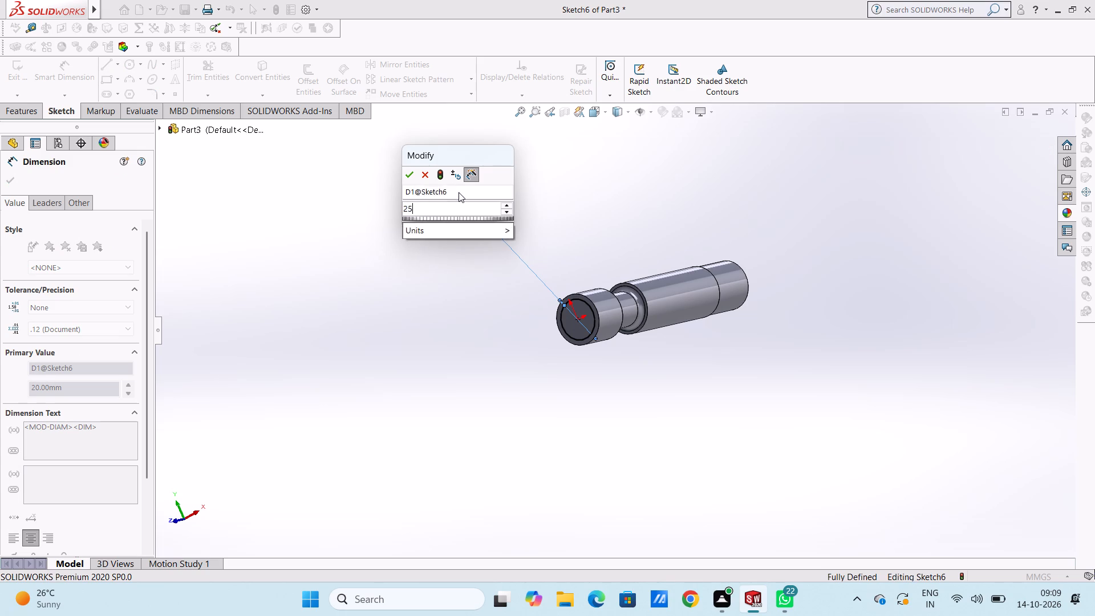
pyautogui.press('Return')
pyautogui.click(413, 361)
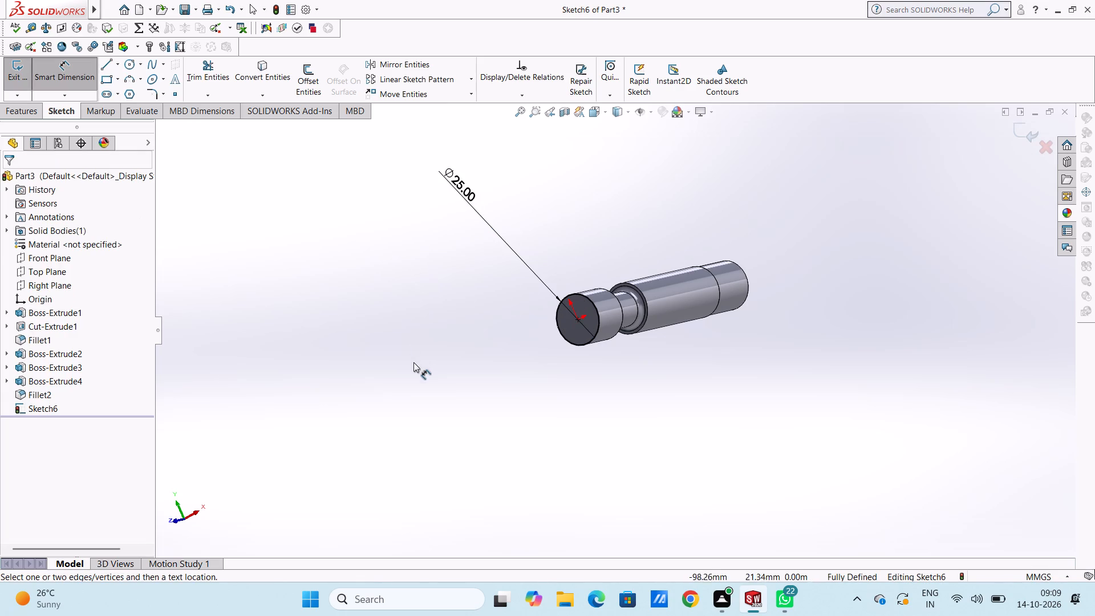
pyautogui.moveTo(485, 302); pyautogui.dragTo(444, 344, button='middle')
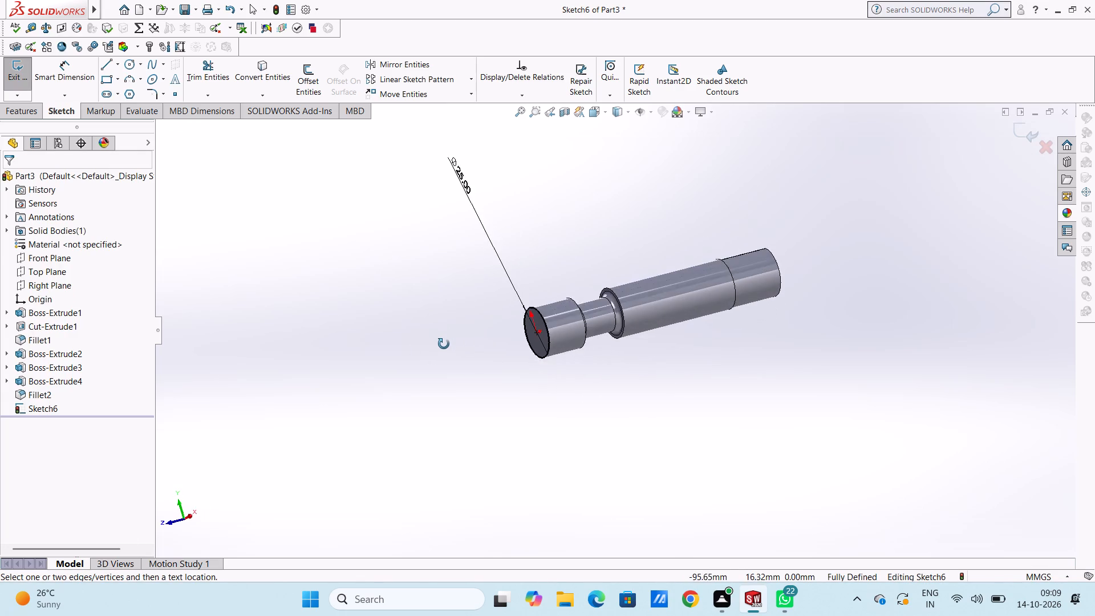
pyautogui.moveTo(444, 344); pyautogui.dragTo(464, 355, button='middle')
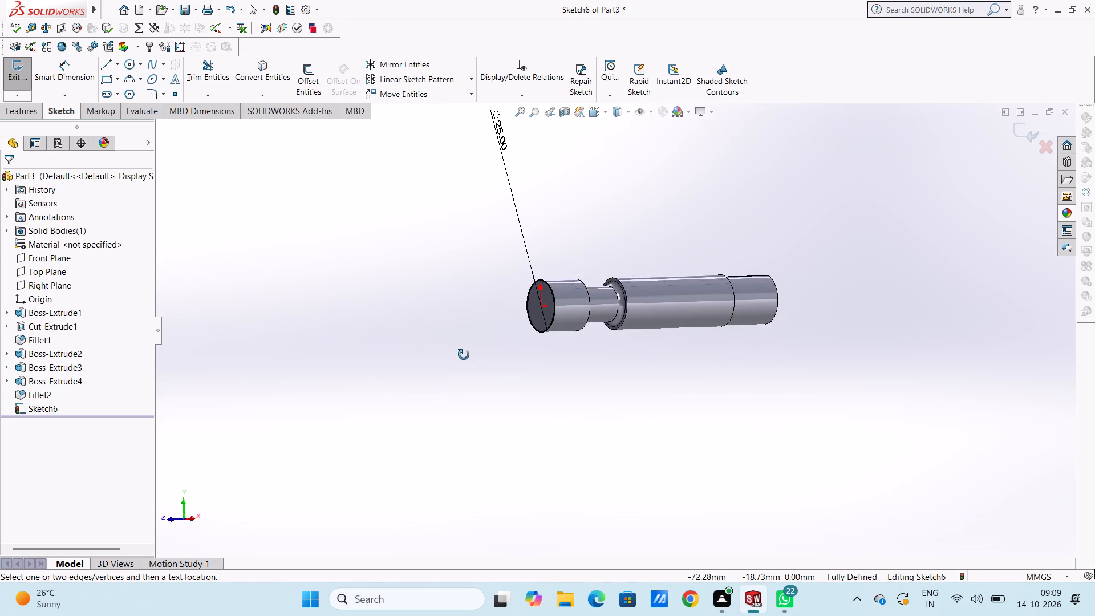
# Finish and exit the sketch of the 25 mm circle on the short section's end face.
pyautogui.moveTo(464, 355); pyautogui.dragTo(447, 410, button='middle')
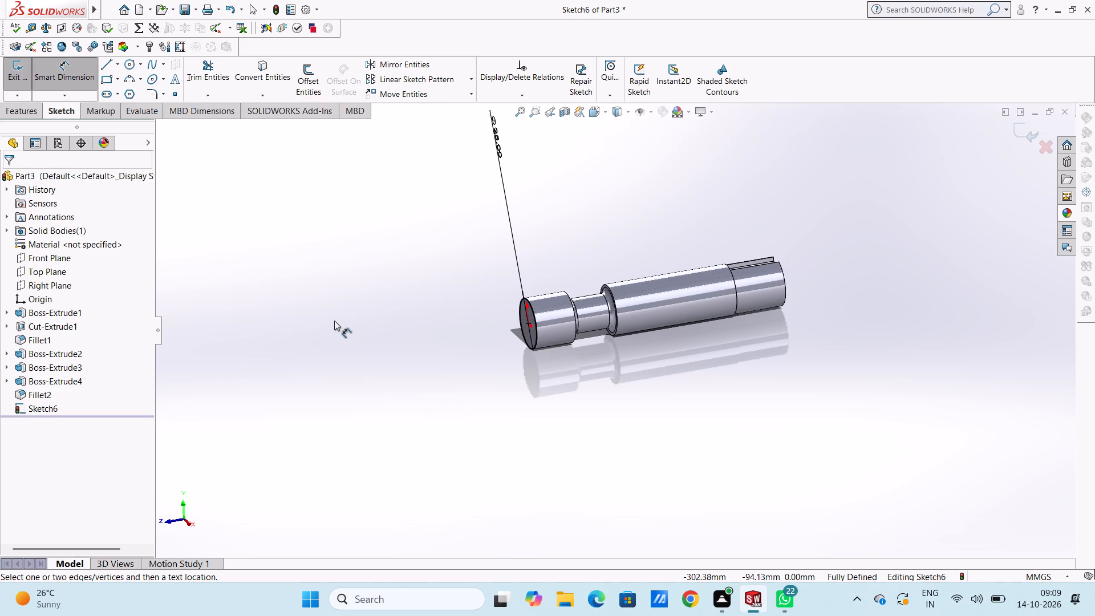
pyautogui.press('Escape')
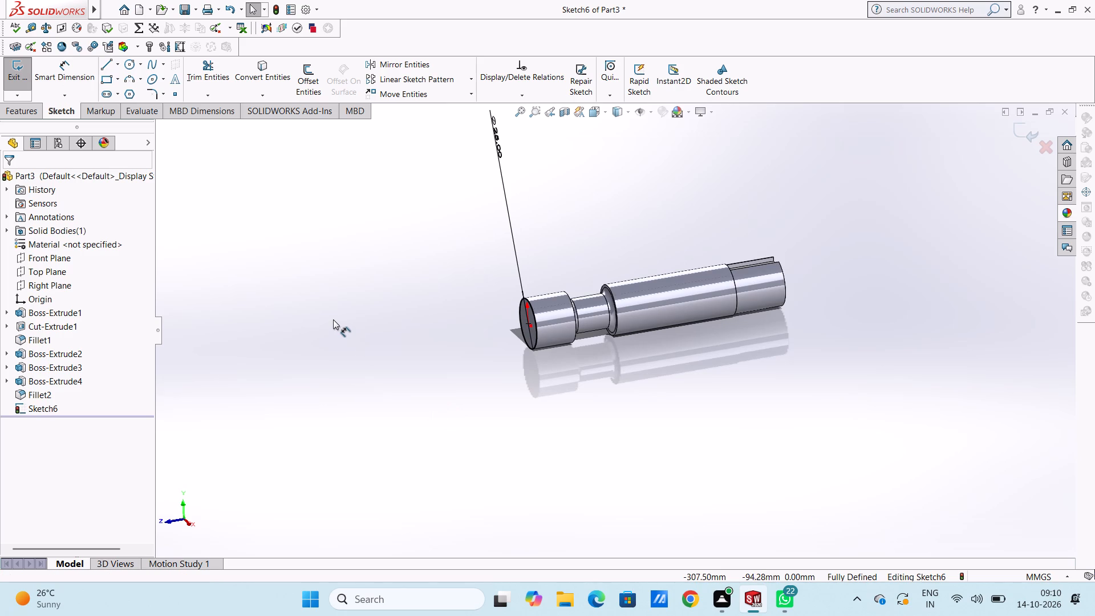
pyautogui.press('Escape')
pyautogui.press('Escape')
pyautogui.press('Escape')
pyautogui.hotkey('ctrl', '1')
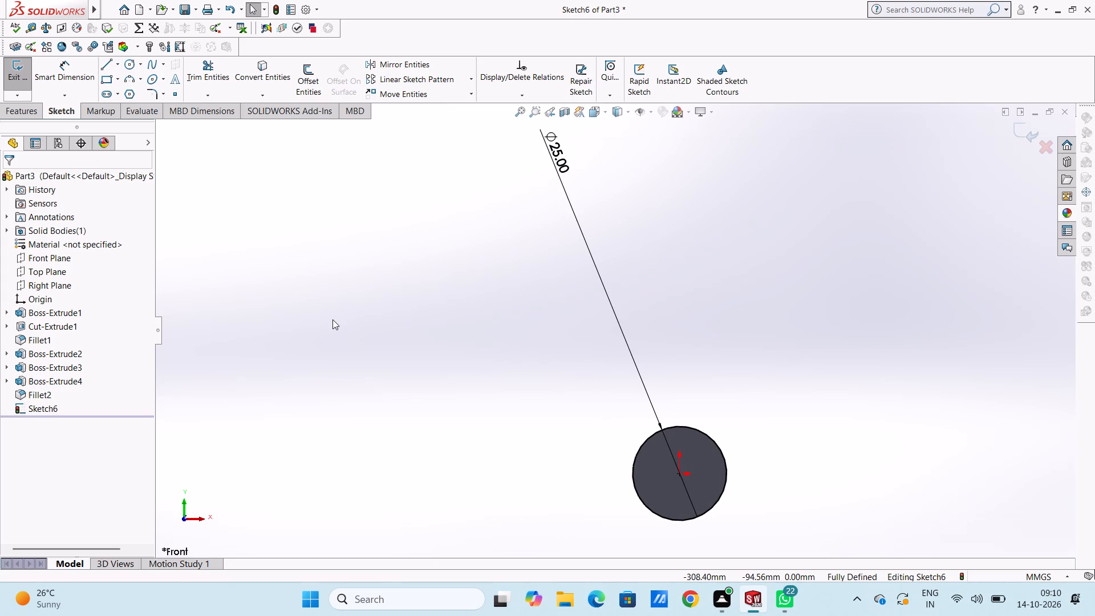
pyautogui.hotkey('ctrl', '4')
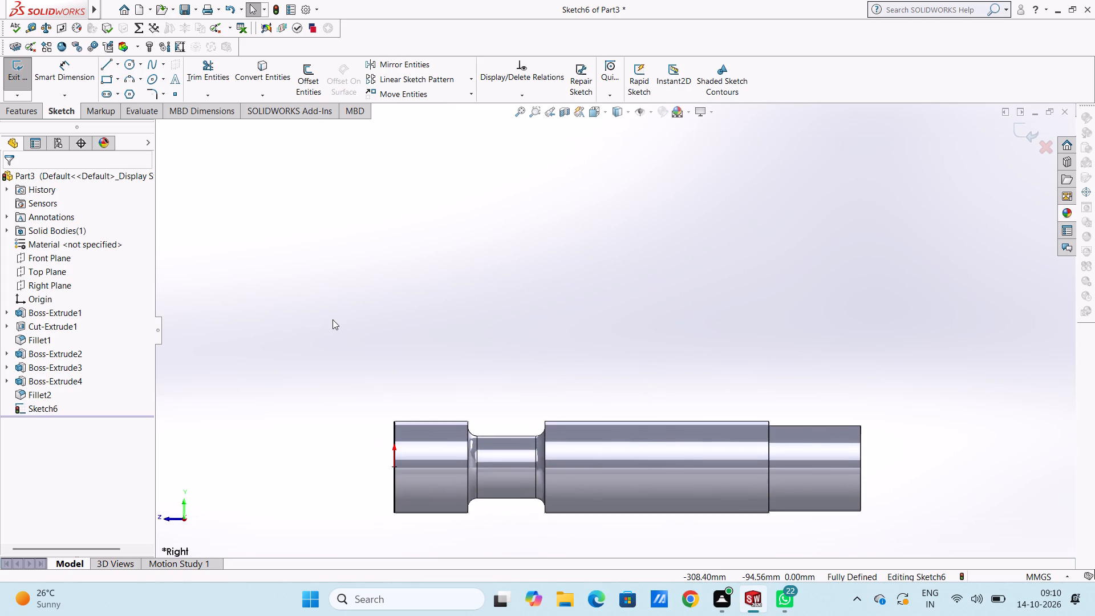
pyautogui.scroll(4, 332, 319)
pyautogui.scroll(4, 578, 437)
pyautogui.scroll(-1, 598, 413)
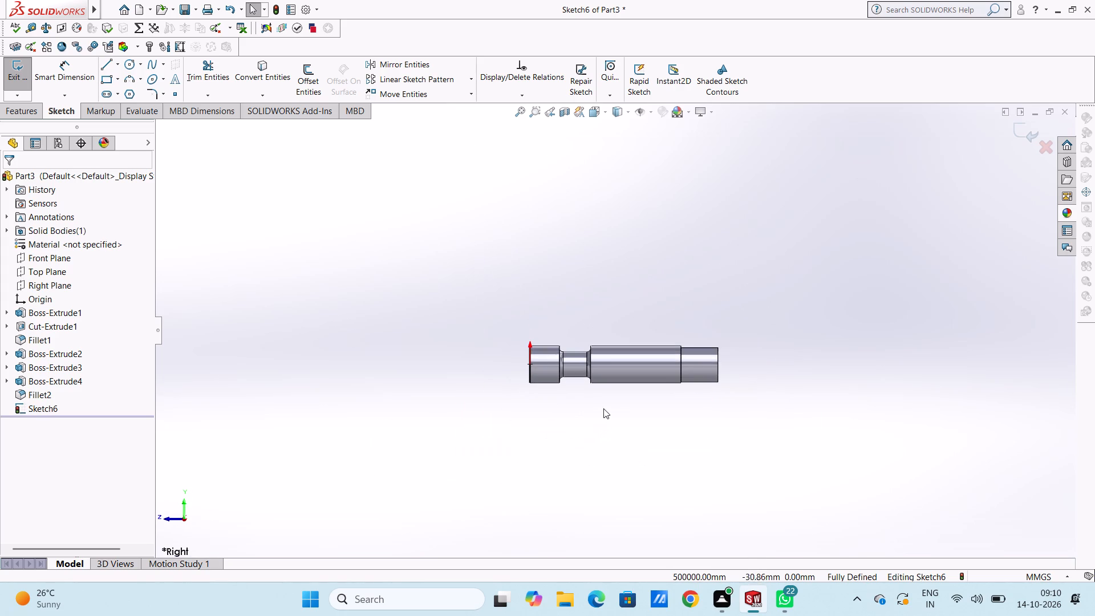
pyautogui.scroll(-1, 637, 321)
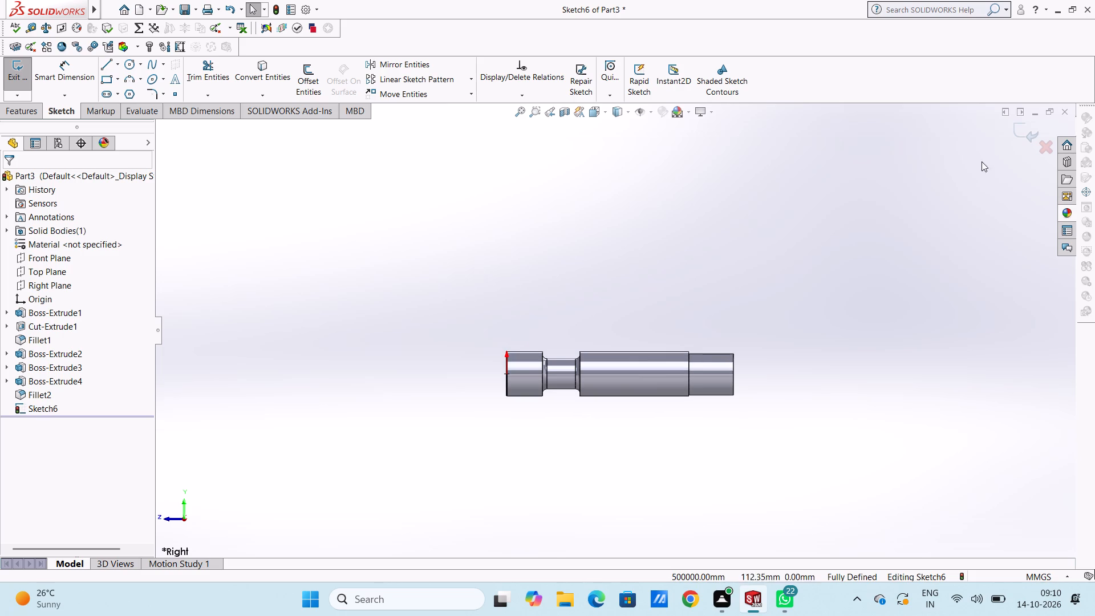
pyautogui.click(1012, 131)
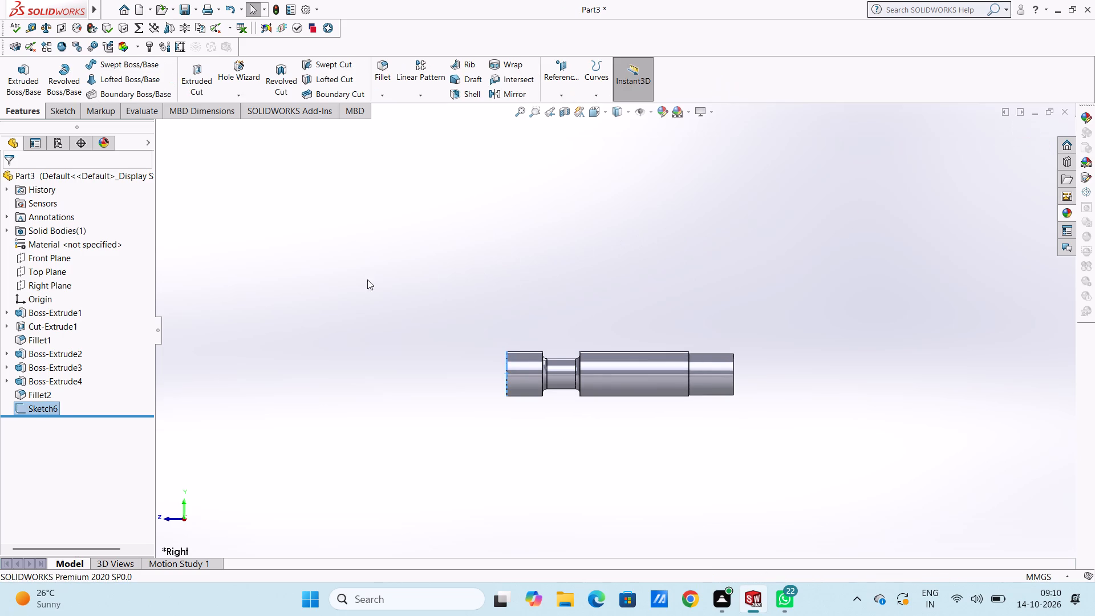
pyautogui.click(309, 275)
# Create a reference plane parallel to the Front Plane, offset 139 mm beyond the short 25 mm section.
pyautogui.click(569, 67)
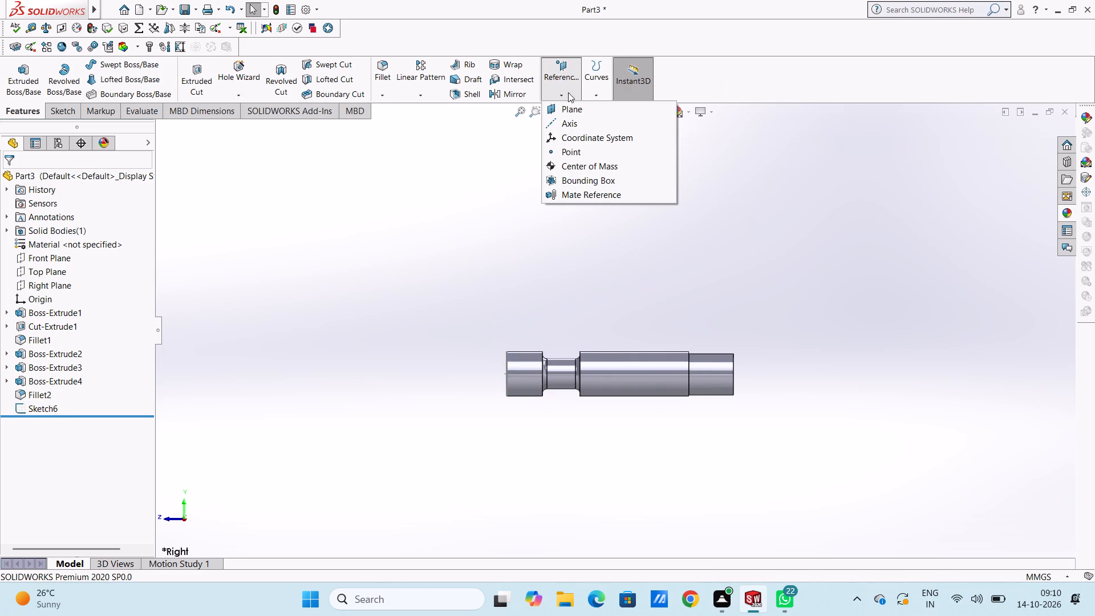
pyautogui.click(572, 108)
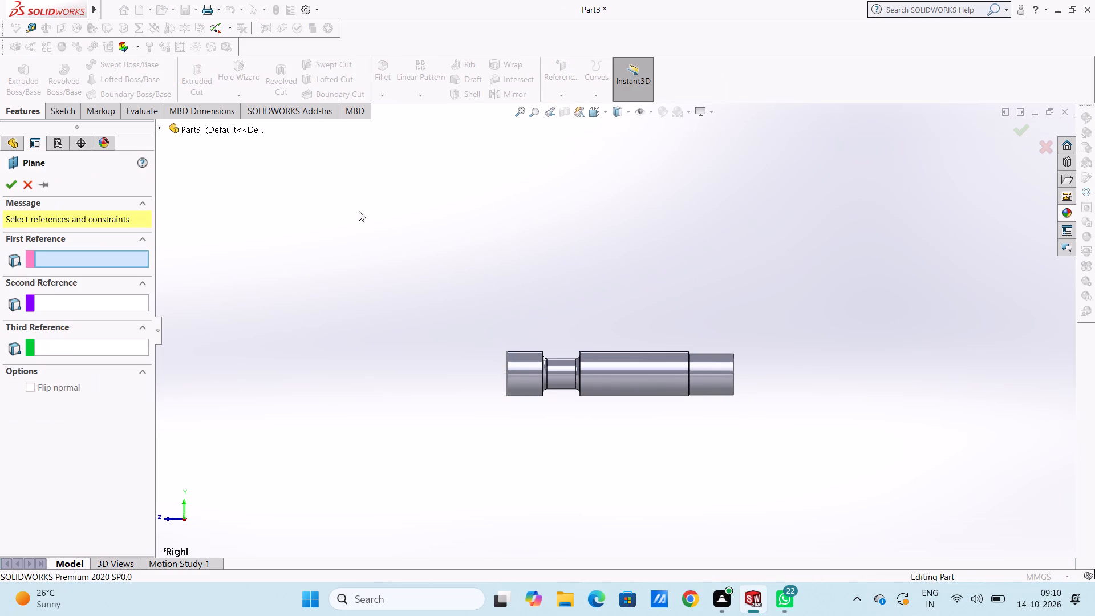
pyautogui.click(189, 129)
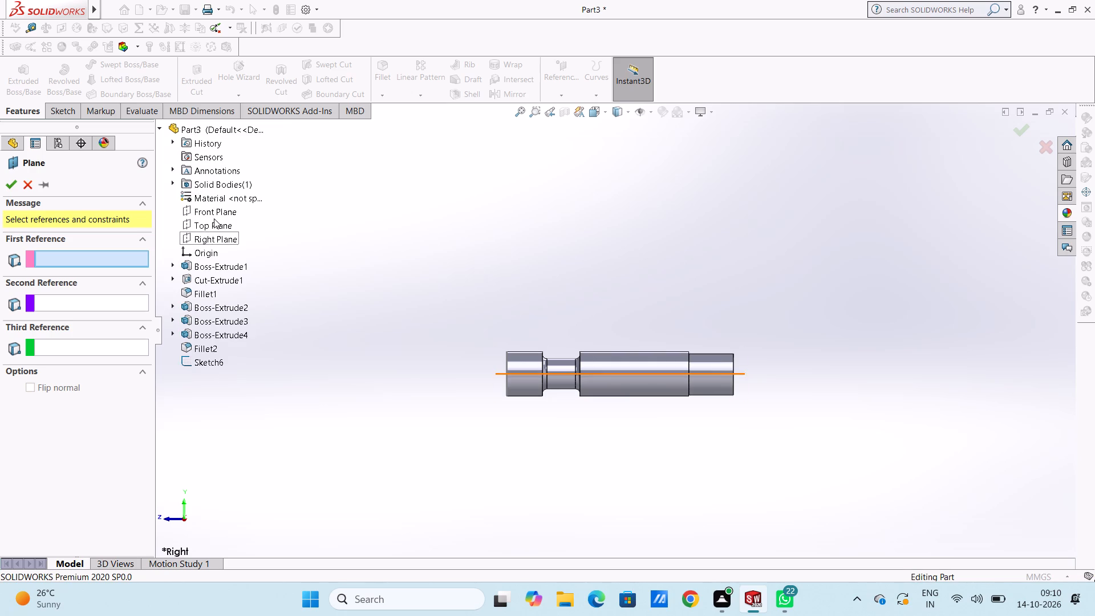
pyautogui.click(216, 213)
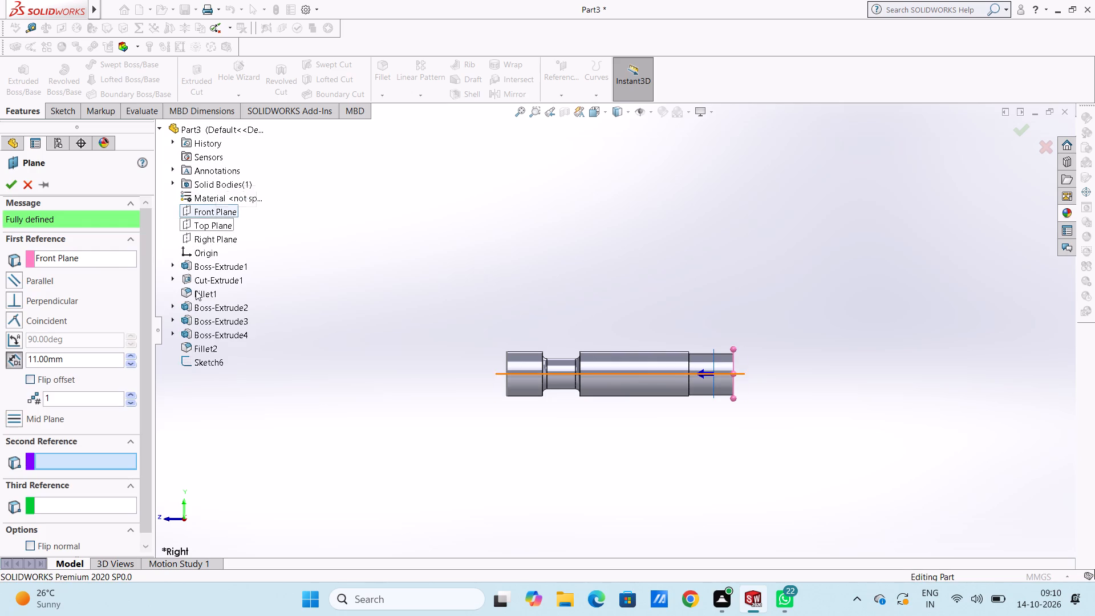
pyautogui.doubleClick(88, 362)
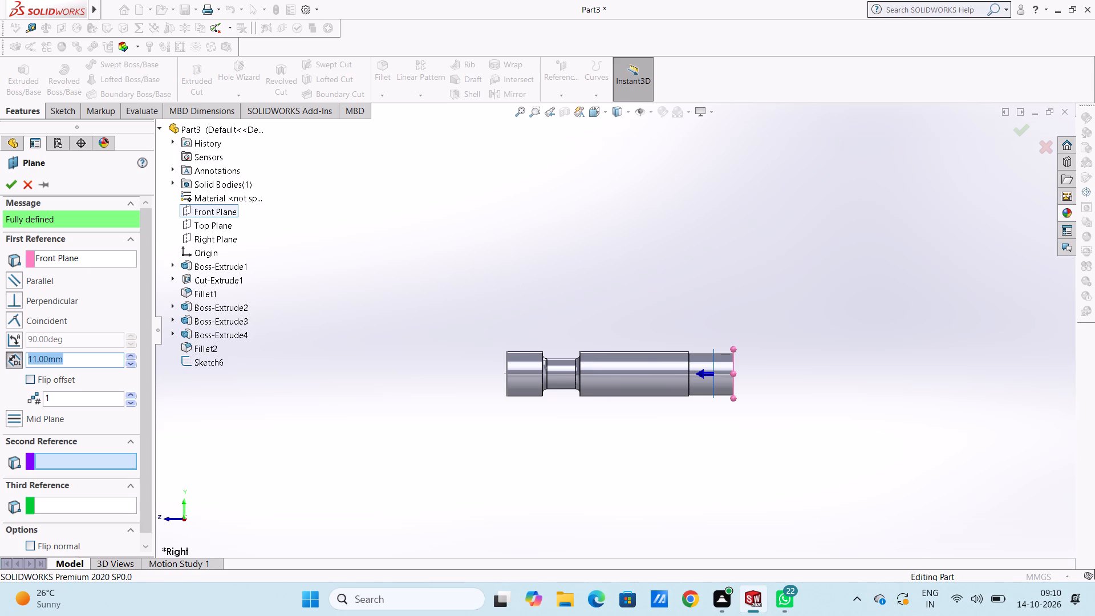
pyautogui.write('107+')
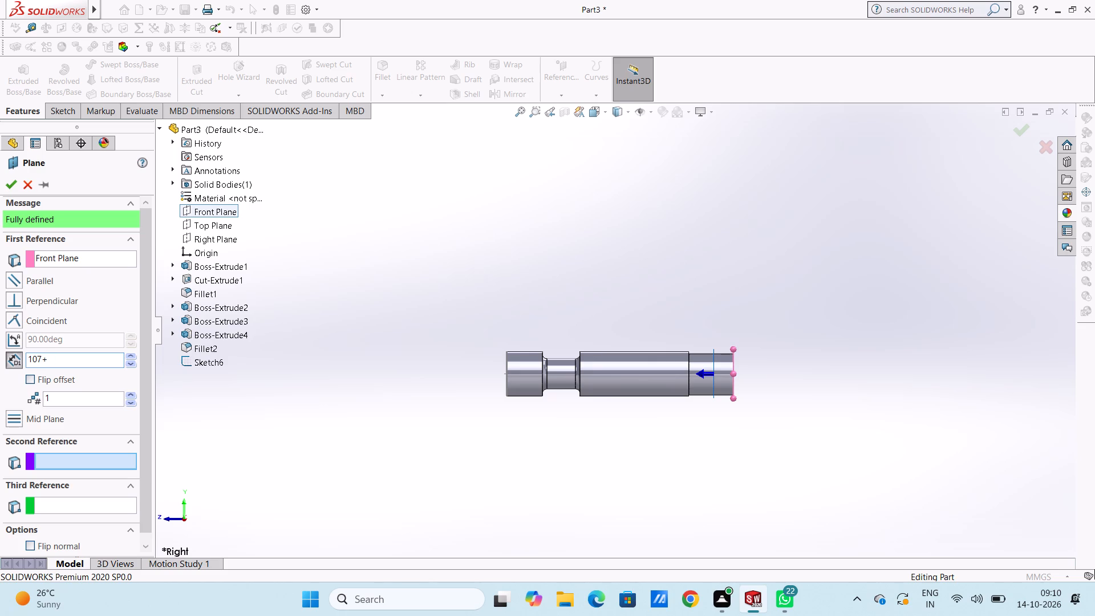
pyautogui.write('20')
pyautogui.press('Return')
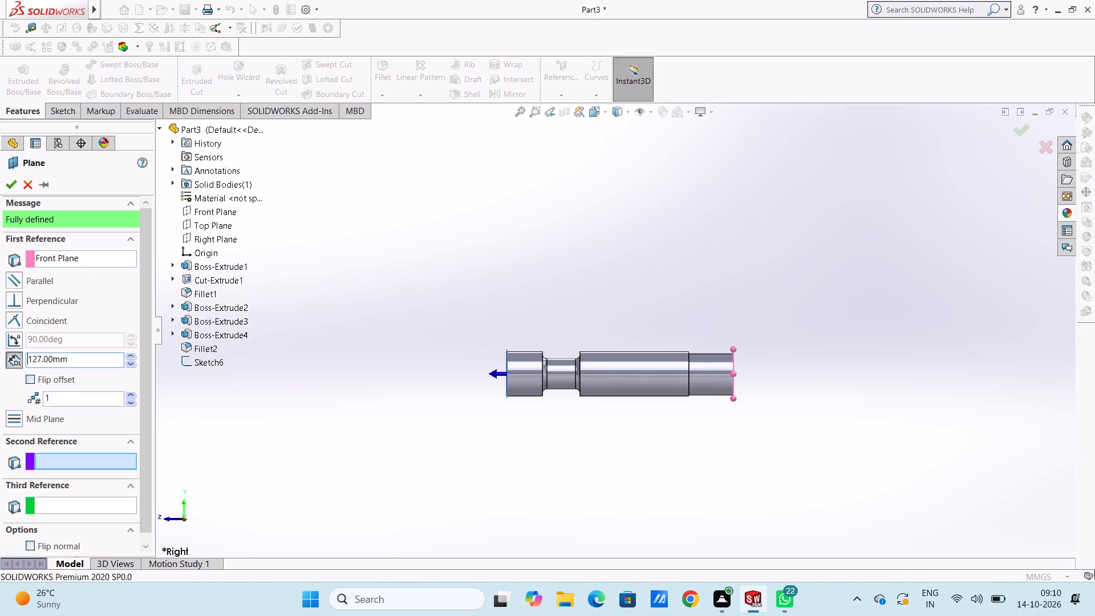
pyautogui.doubleClick(82, 361)
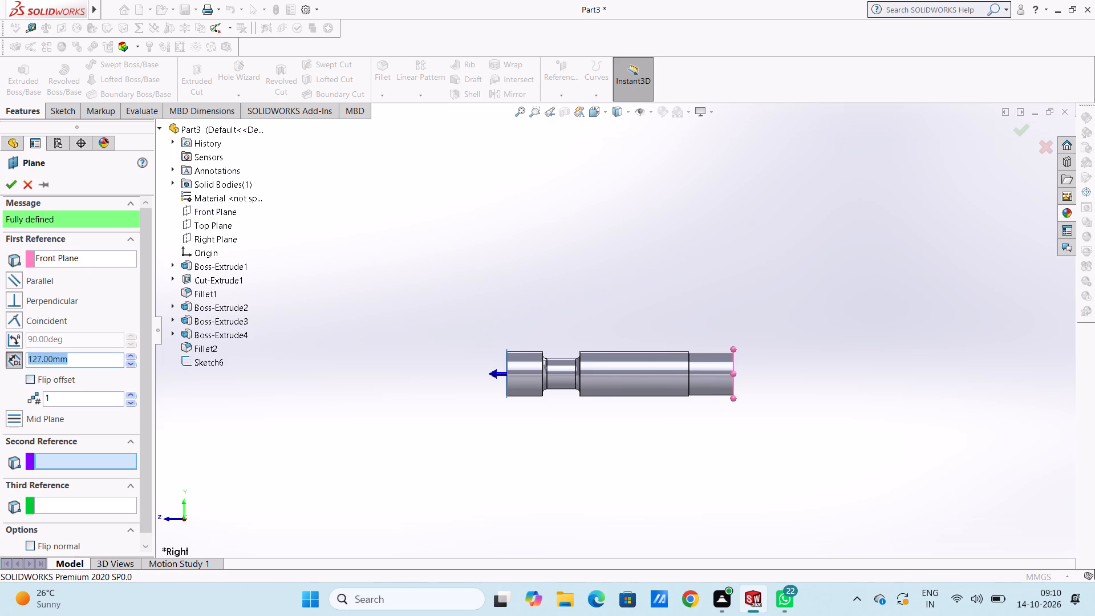
pyautogui.write('127')
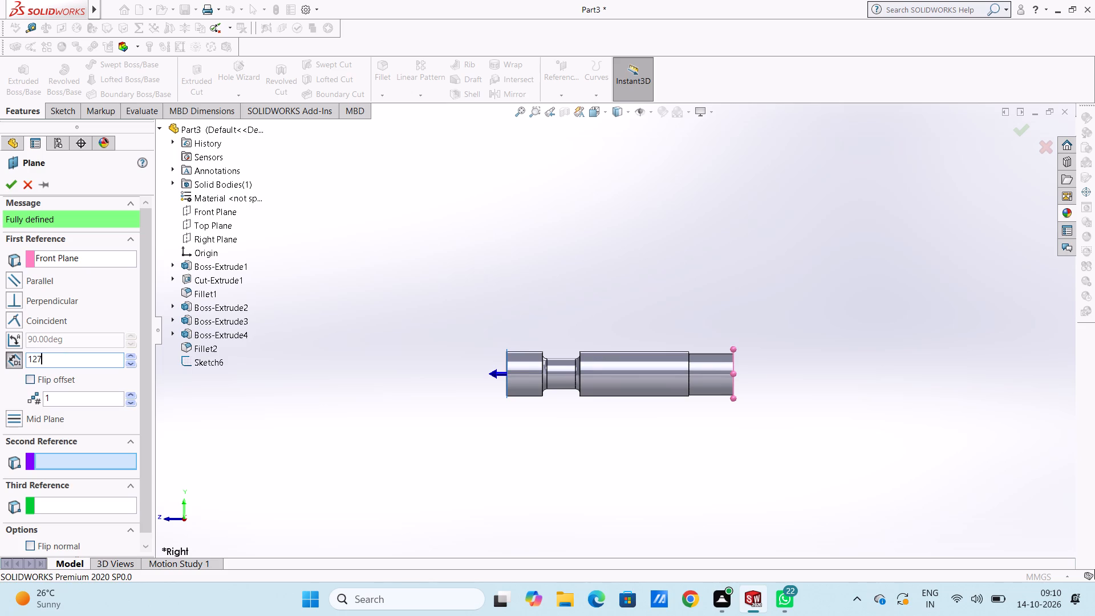
pyautogui.press('+')
pyautogui.write('12')
pyautogui.press('Return')
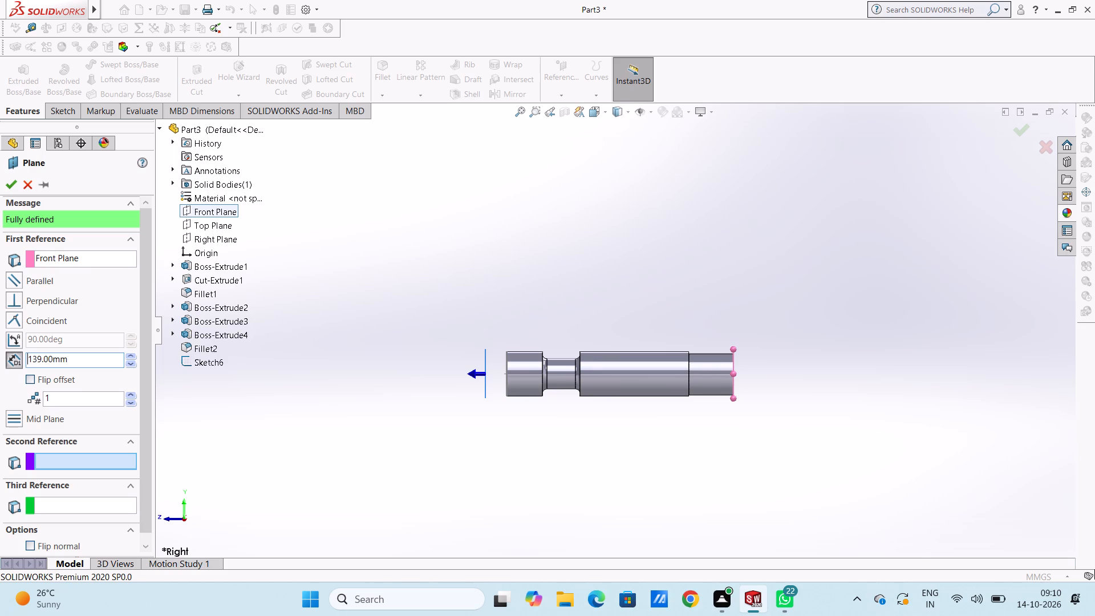
pyautogui.click(13, 187)
pyautogui.click(279, 273)
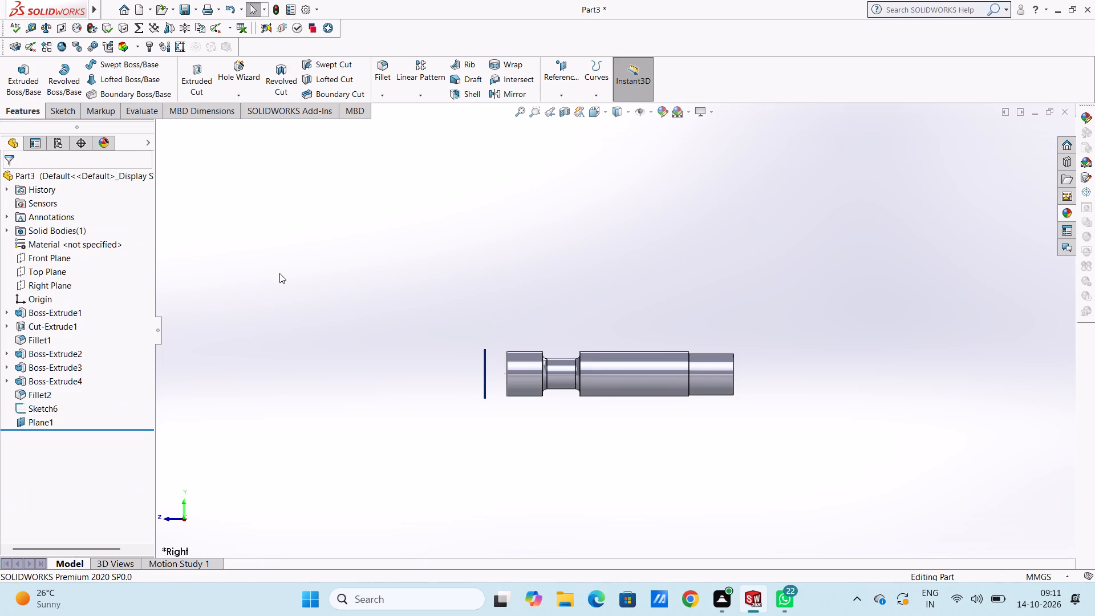
# Start a sketch on the new offset plane and draw a circle of about 7.7 mm radius centred on the origin.
pyautogui.hotkey('ctrl', '1')
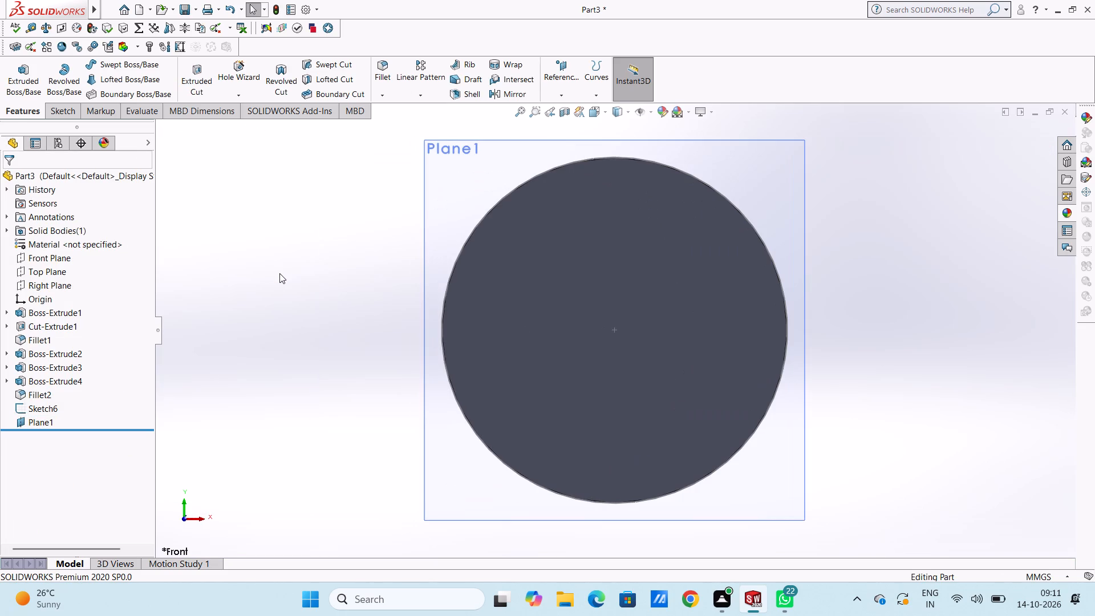
pyautogui.scroll(6, 279, 273)
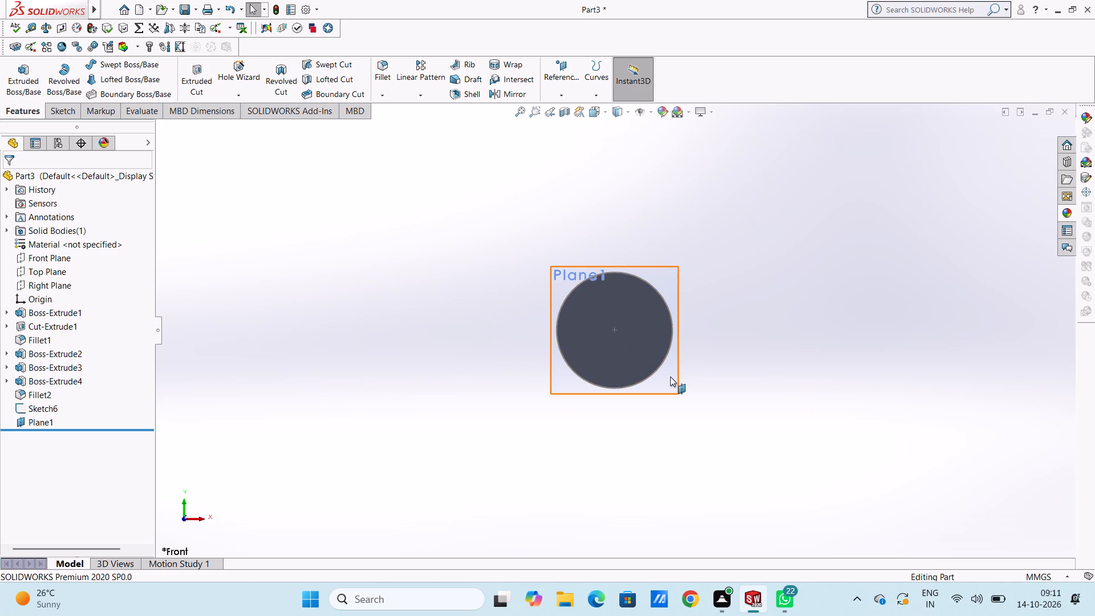
pyautogui.click(670, 382)
pyautogui.click(716, 352)
pyautogui.click(727, 322)
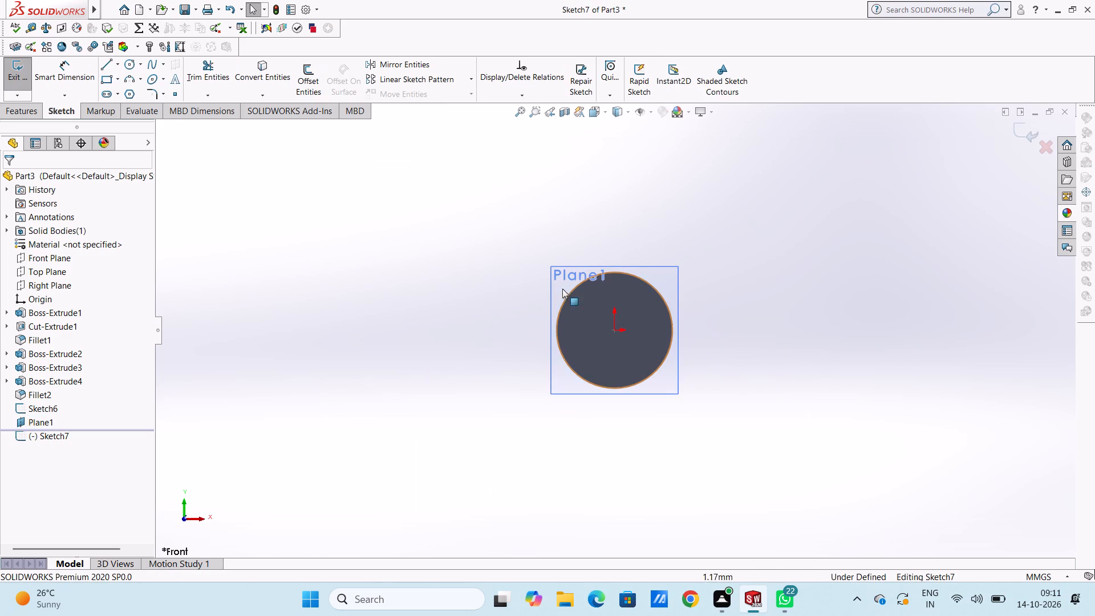
pyautogui.click(131, 64)
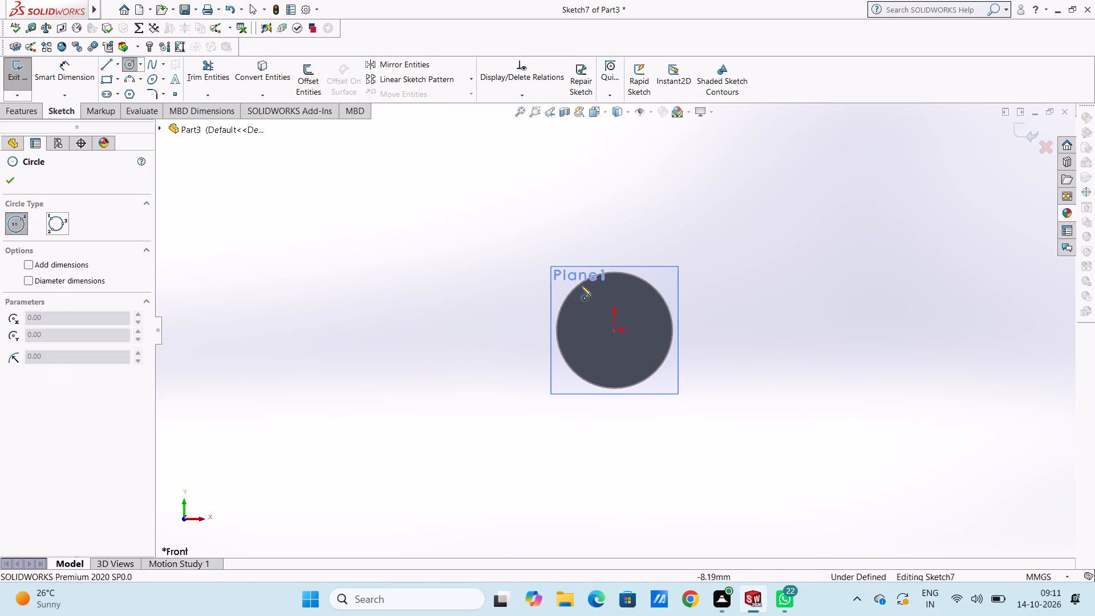
pyautogui.click(615, 330)
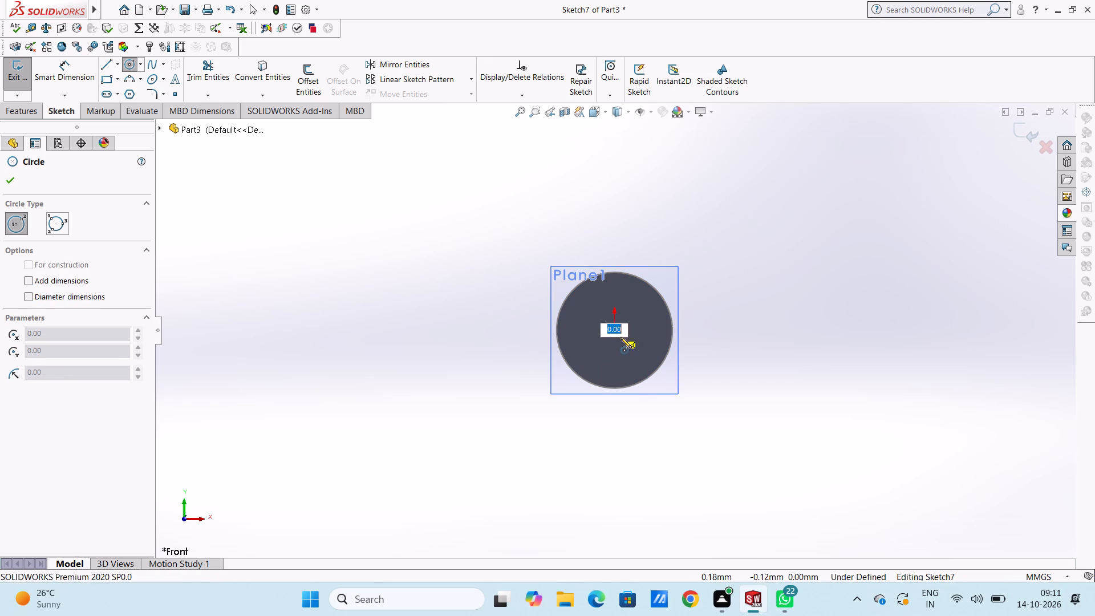
pyautogui.click(638, 358)
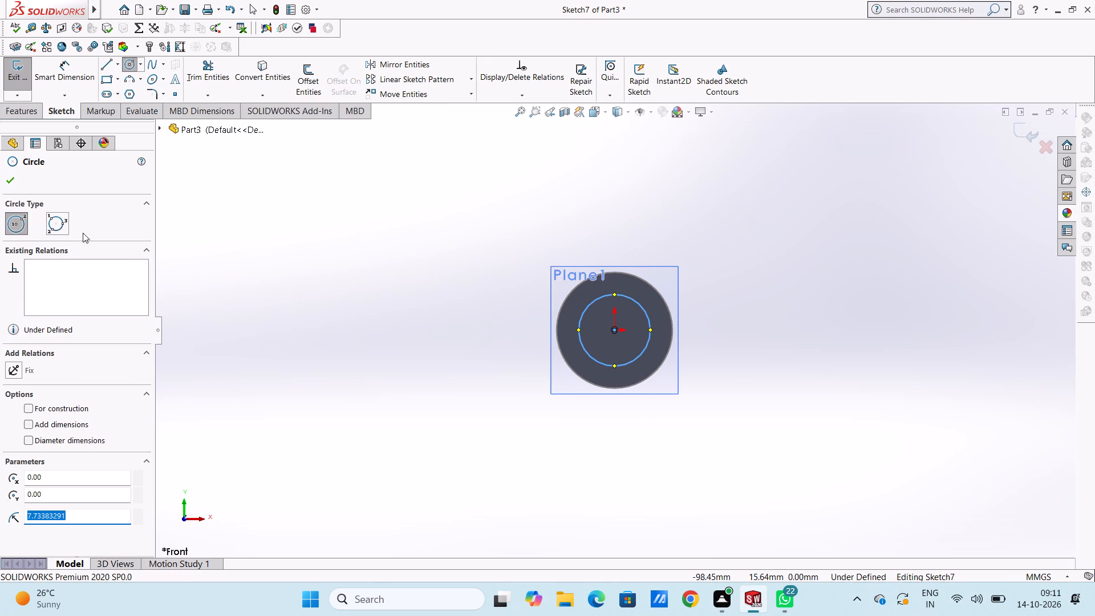
pyautogui.click(8, 181)
pyautogui.click(370, 301)
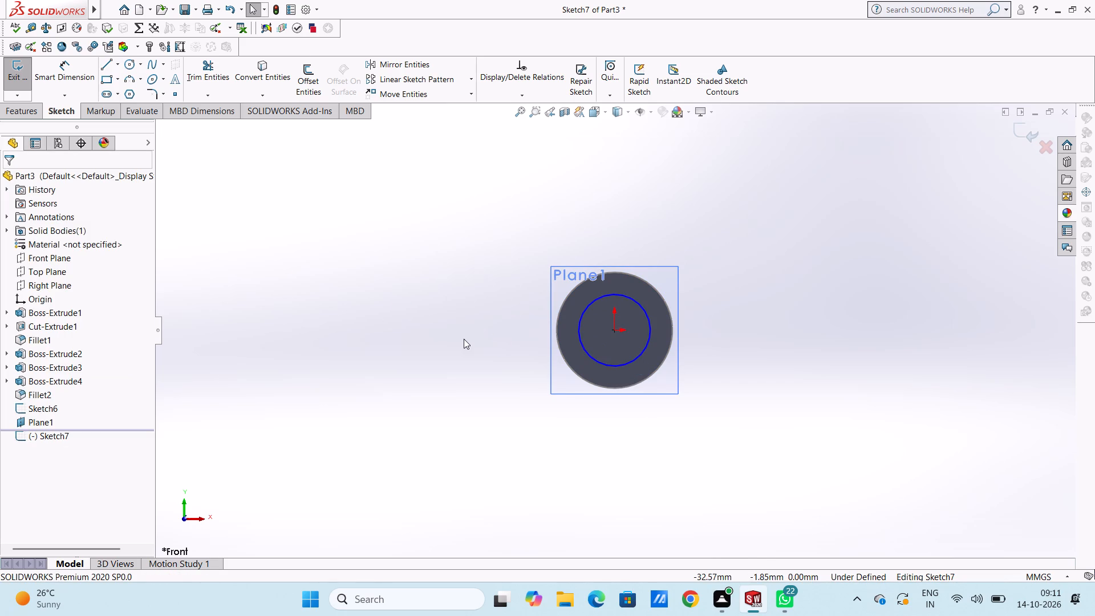
# Dimension the circle on the offset plane at 12 mm diameter.
pyautogui.scroll(2, 615, 273)
pyautogui.scroll(-2, 718, 348)
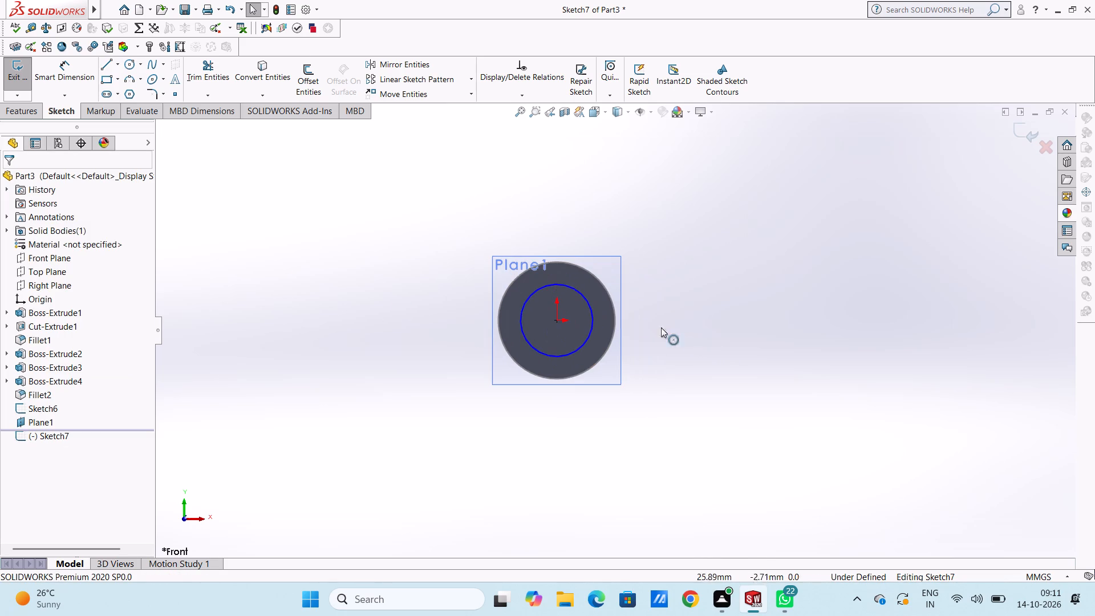
pyautogui.click(71, 74)
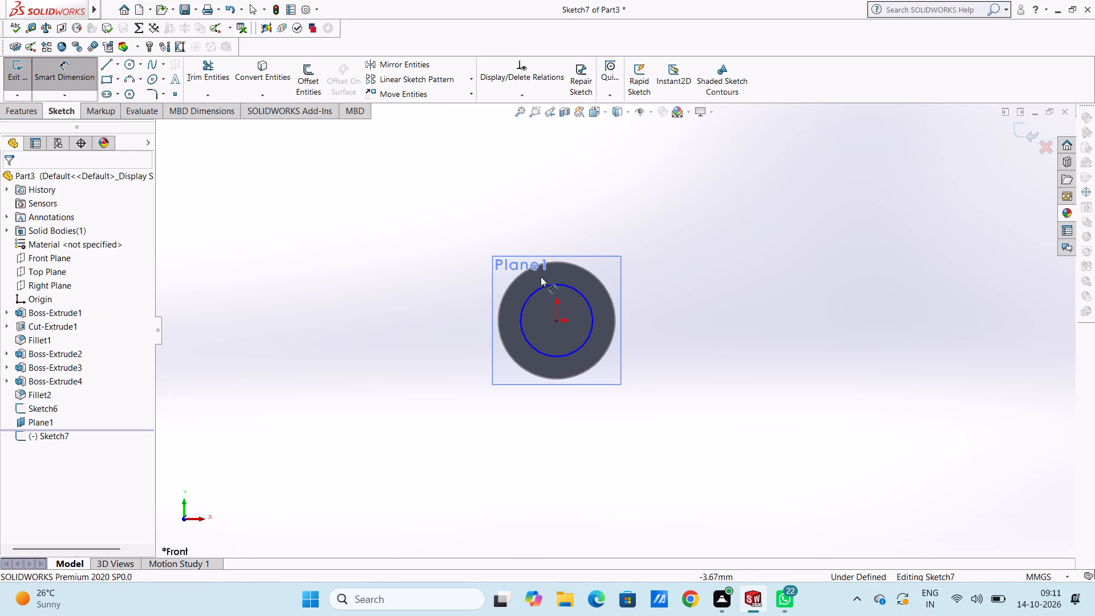
pyautogui.click(545, 285)
pyautogui.click(812, 256)
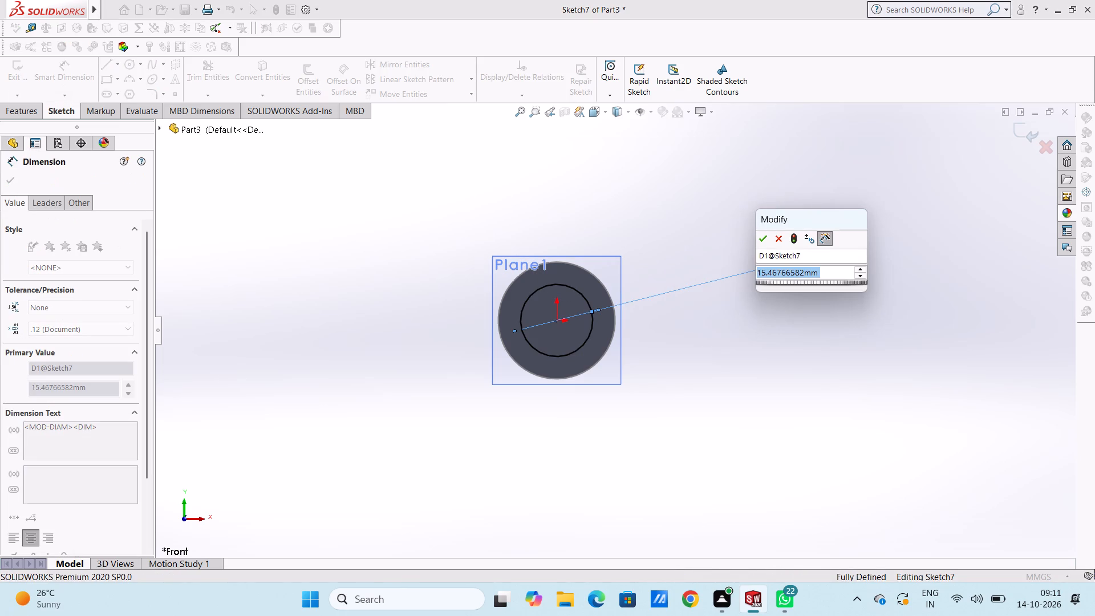
pyautogui.write('12')
pyautogui.press('Return')
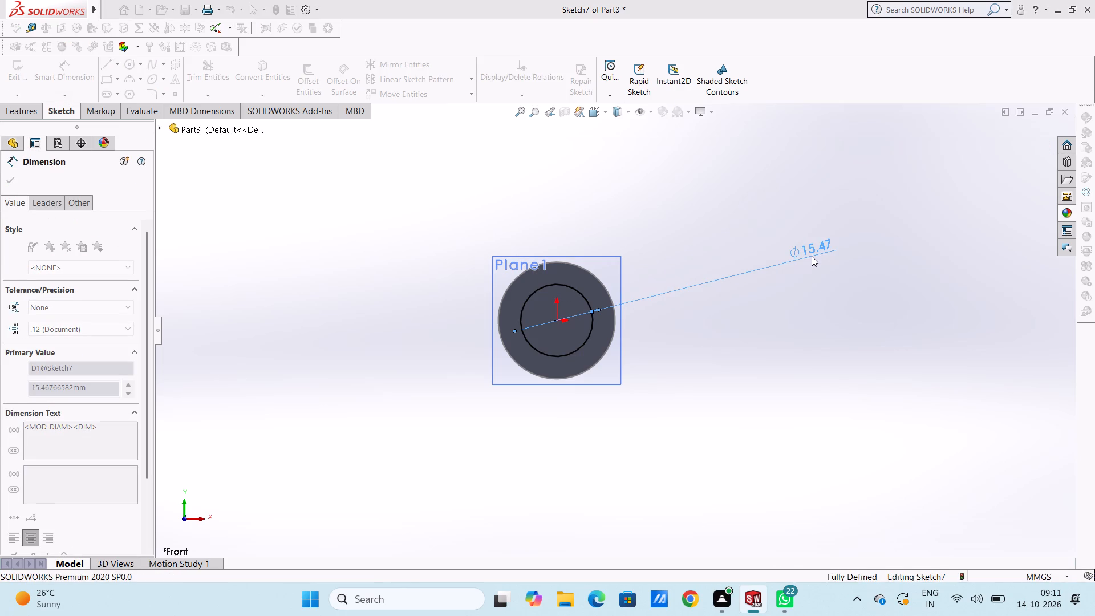
pyautogui.click(358, 291)
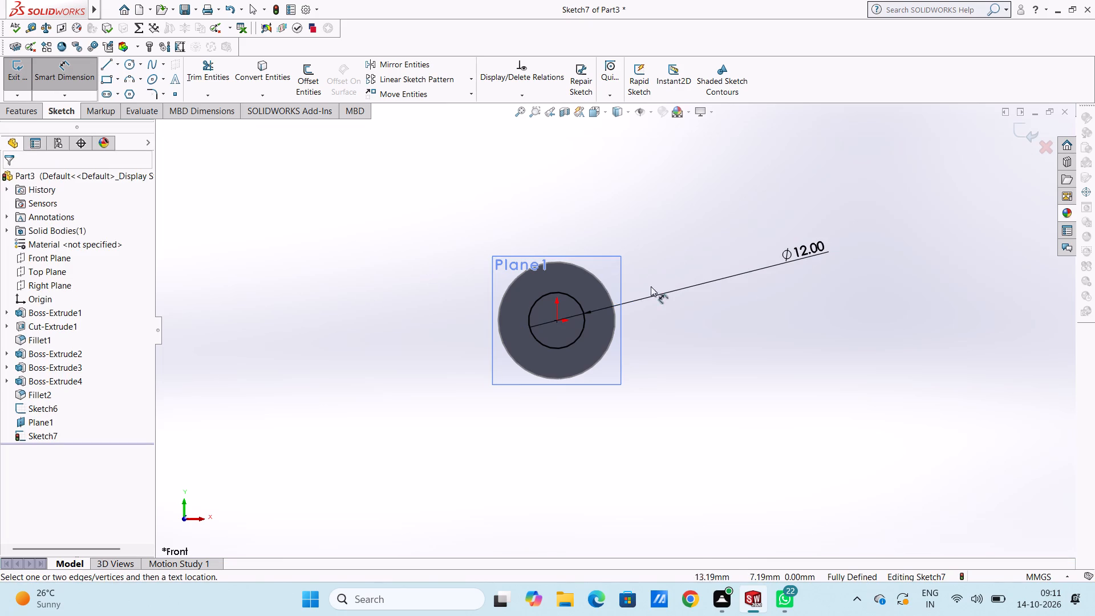
# Set the diameter of the circle on the offset plane to 19 mm.
pyautogui.doubleClick(804, 252)
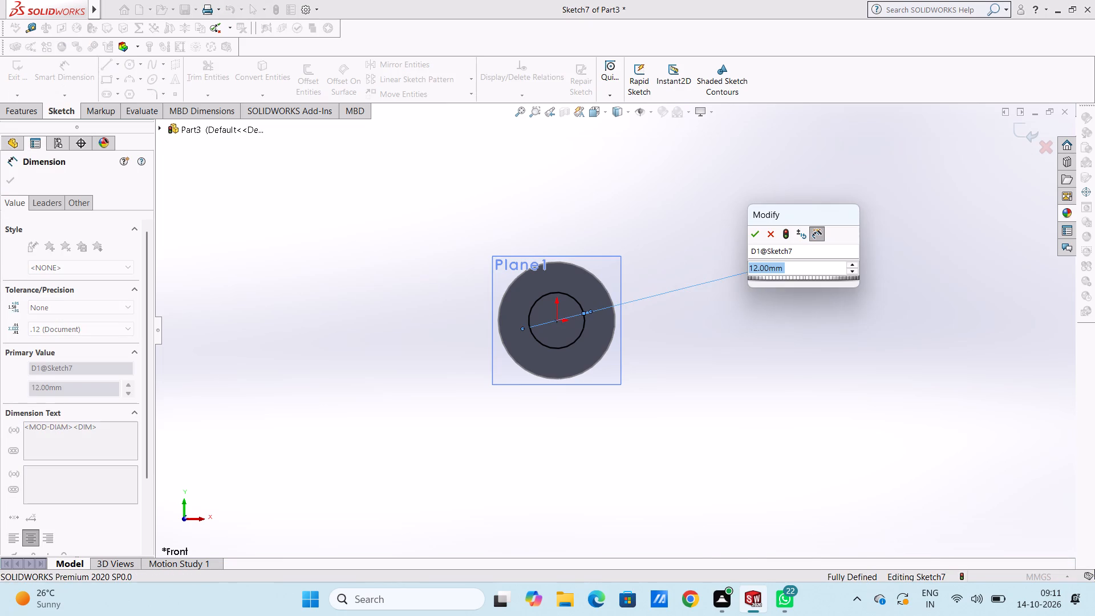
pyautogui.write('19')
pyautogui.press('Return')
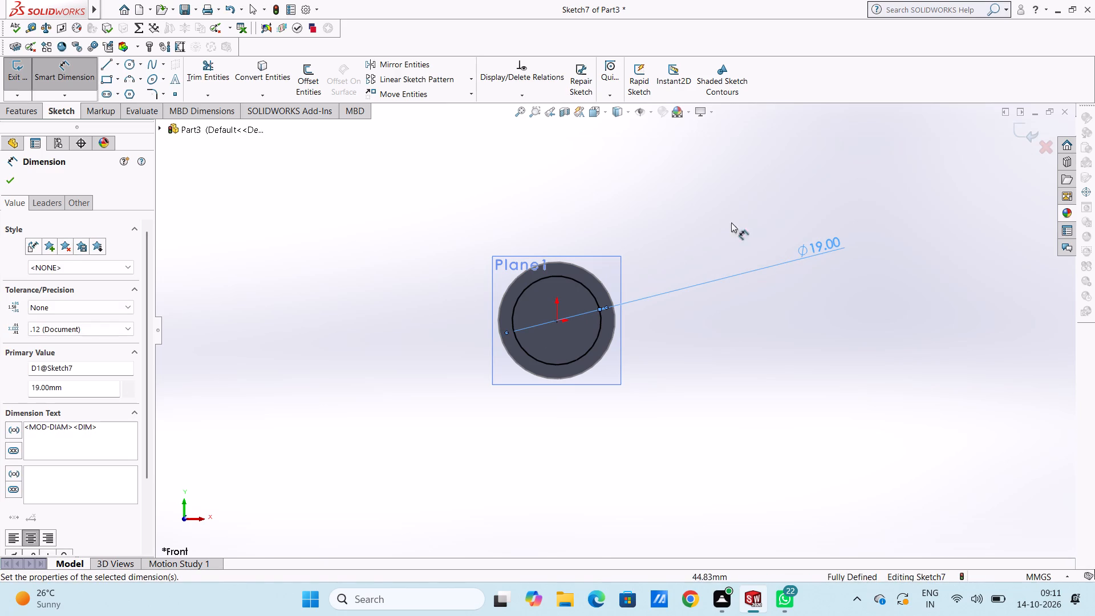
pyautogui.click(703, 215)
pyautogui.moveTo(710, 208); pyautogui.dragTo(630, 265, button='middle')
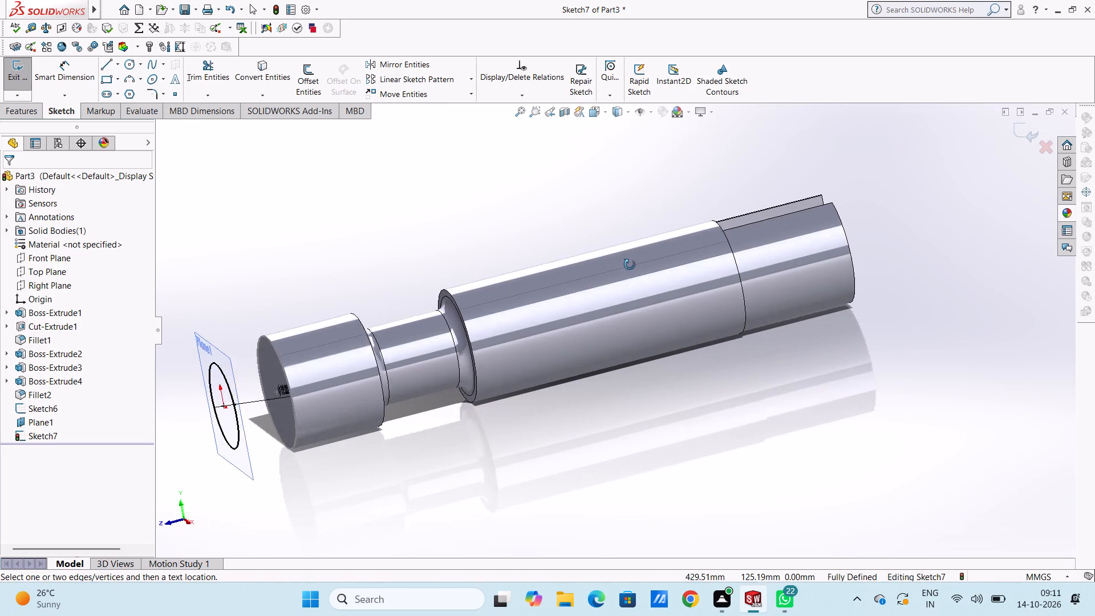
# Close the sketch containing the 19 mm circle on the offset plane.
pyautogui.moveTo(630, 265); pyautogui.dragTo(633, 264, button='middle')
pyautogui.scroll(3, 300, 335)
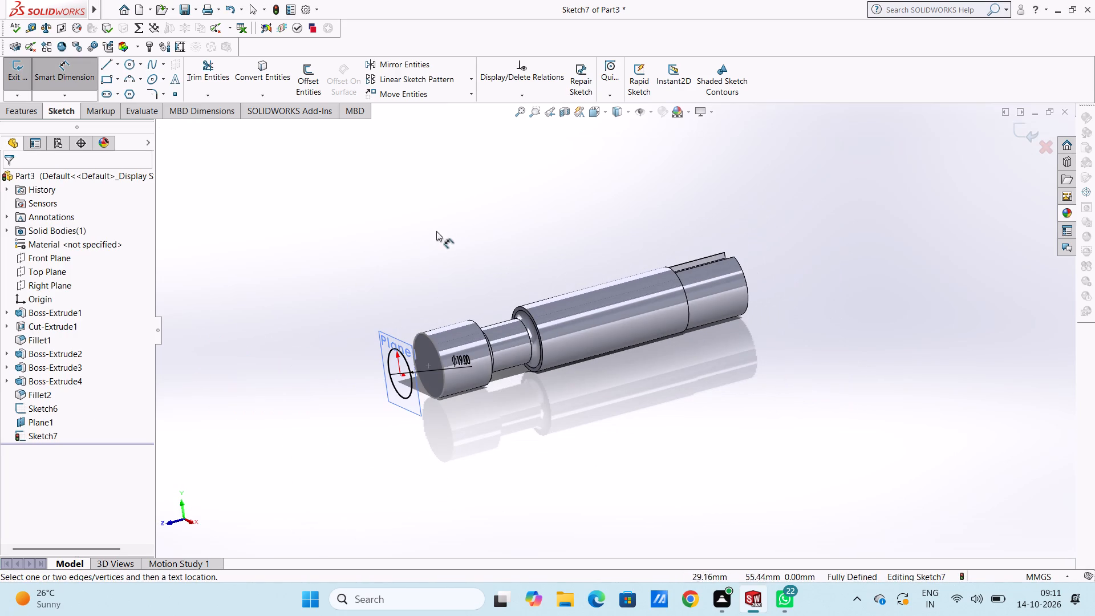
pyautogui.click(30, 110)
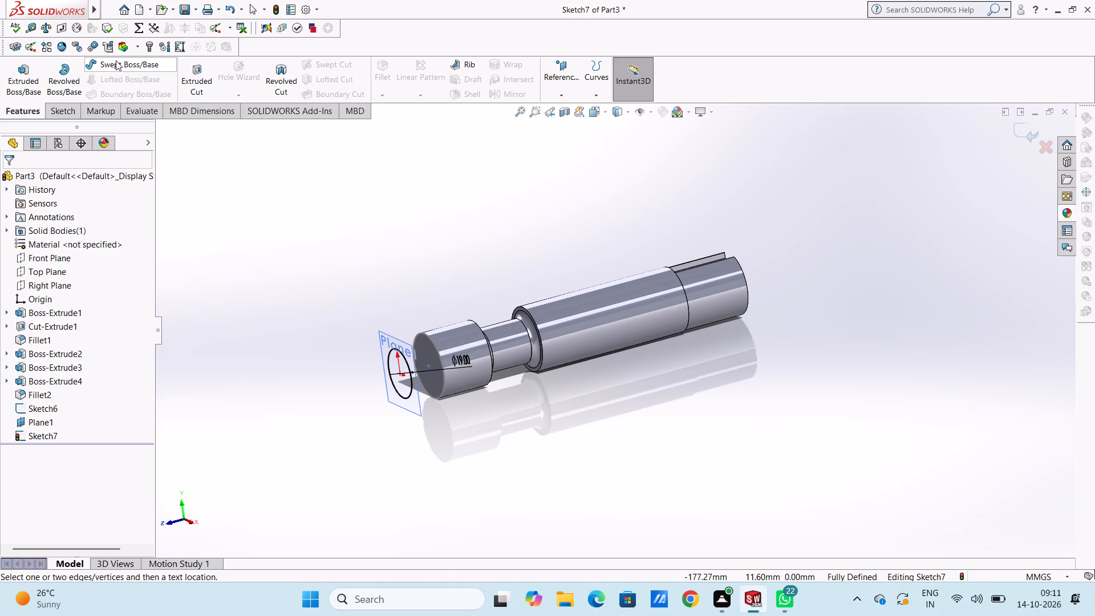
pyautogui.click(238, 202)
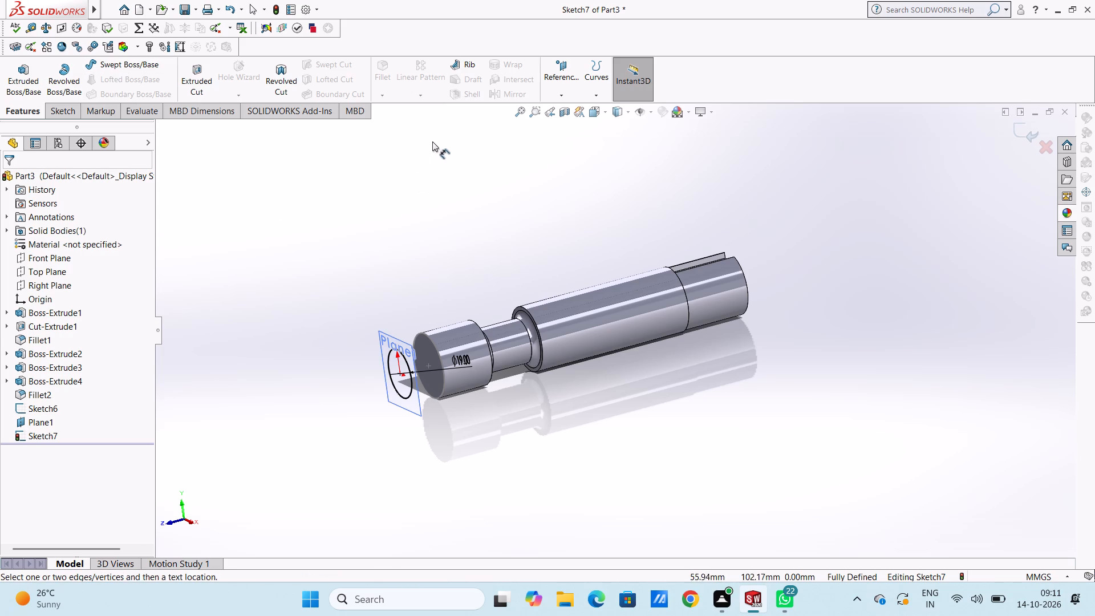
pyautogui.click(1020, 131)
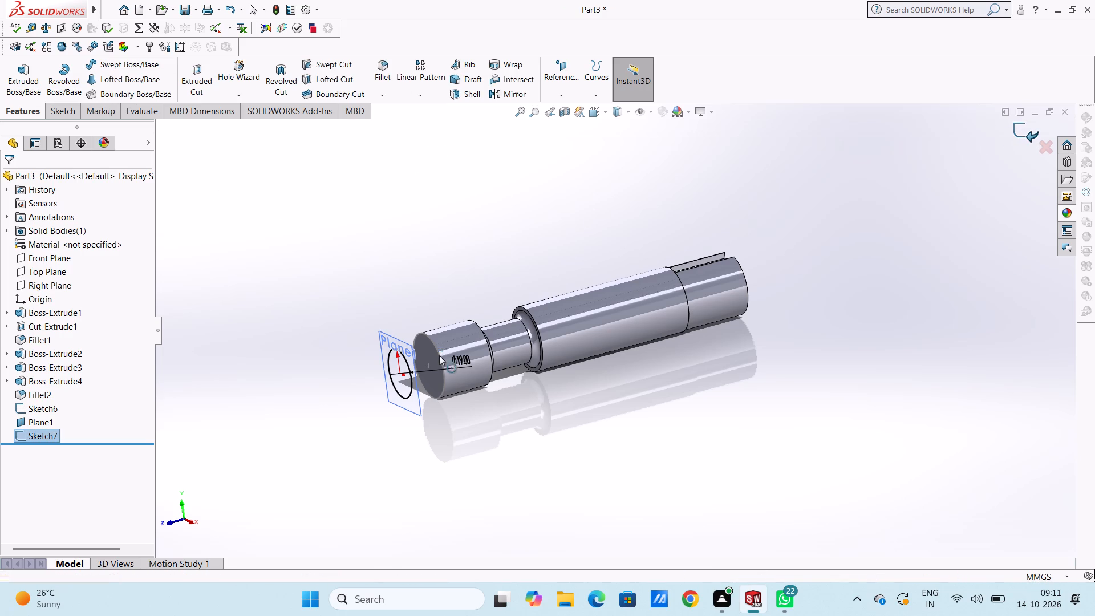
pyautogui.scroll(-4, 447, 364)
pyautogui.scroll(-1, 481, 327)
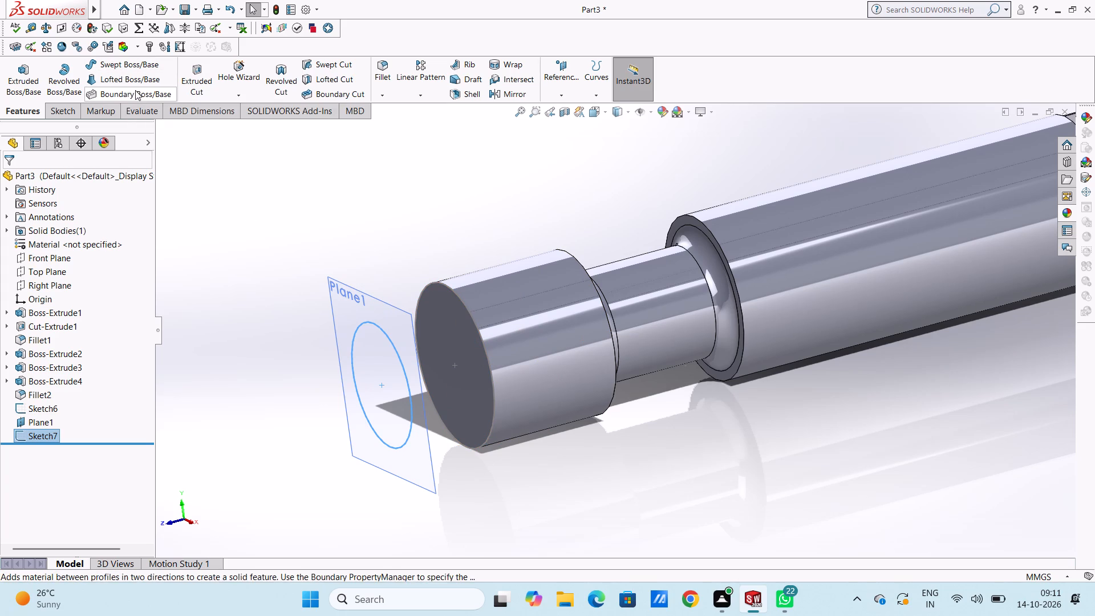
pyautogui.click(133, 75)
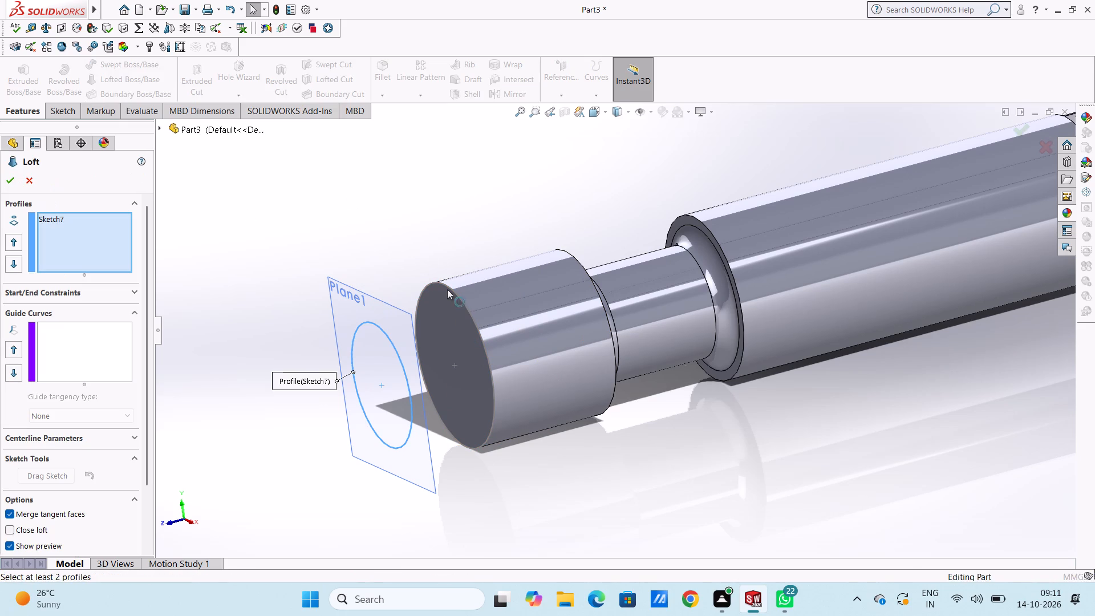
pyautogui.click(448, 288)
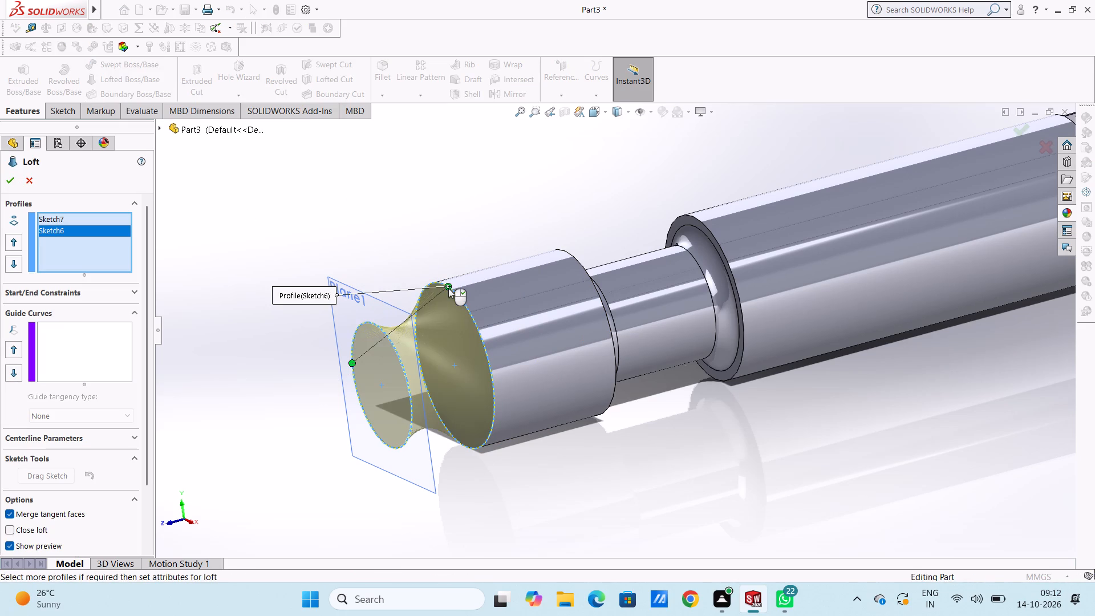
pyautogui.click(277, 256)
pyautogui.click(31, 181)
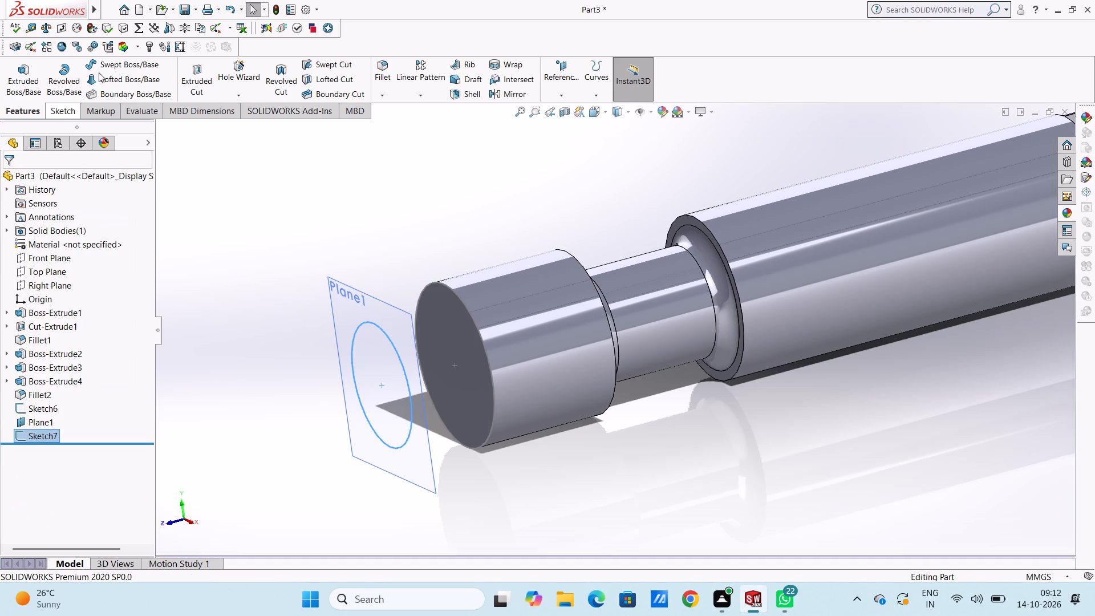
# Loft a tapered section between the 19 mm circle on the offset plane and the end face of the 25 mm section.
pyautogui.click(119, 79)
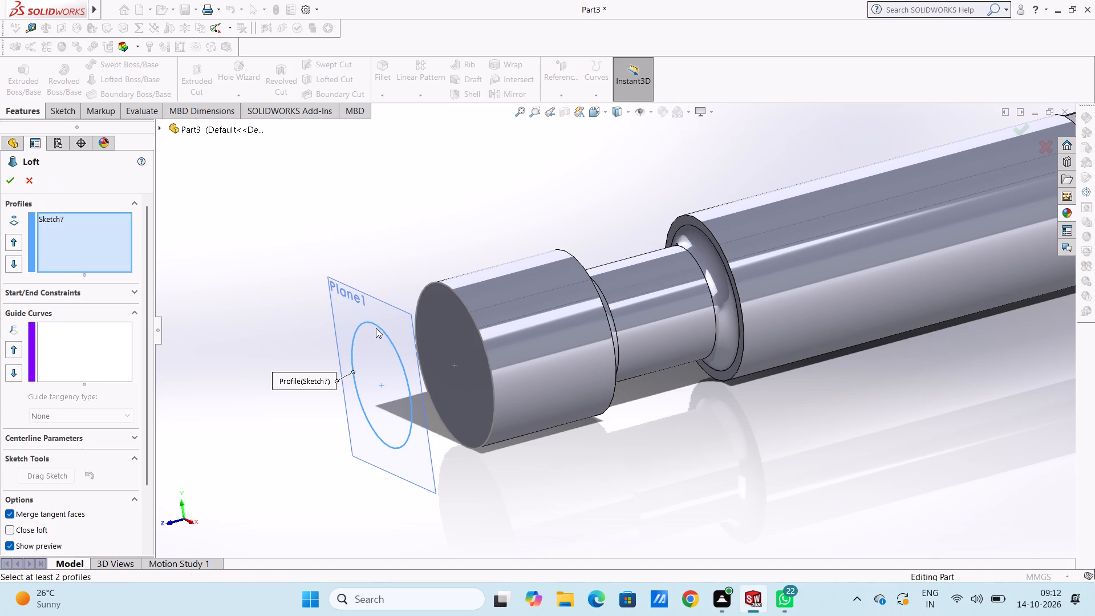
pyautogui.click(376, 326)
pyautogui.click(378, 326)
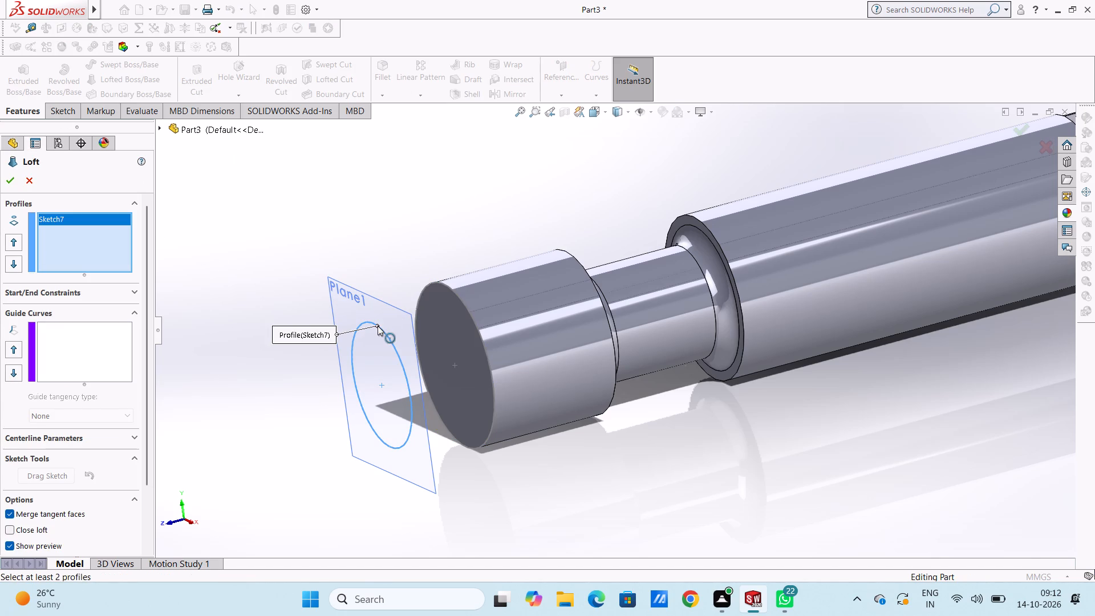
pyautogui.click(458, 299)
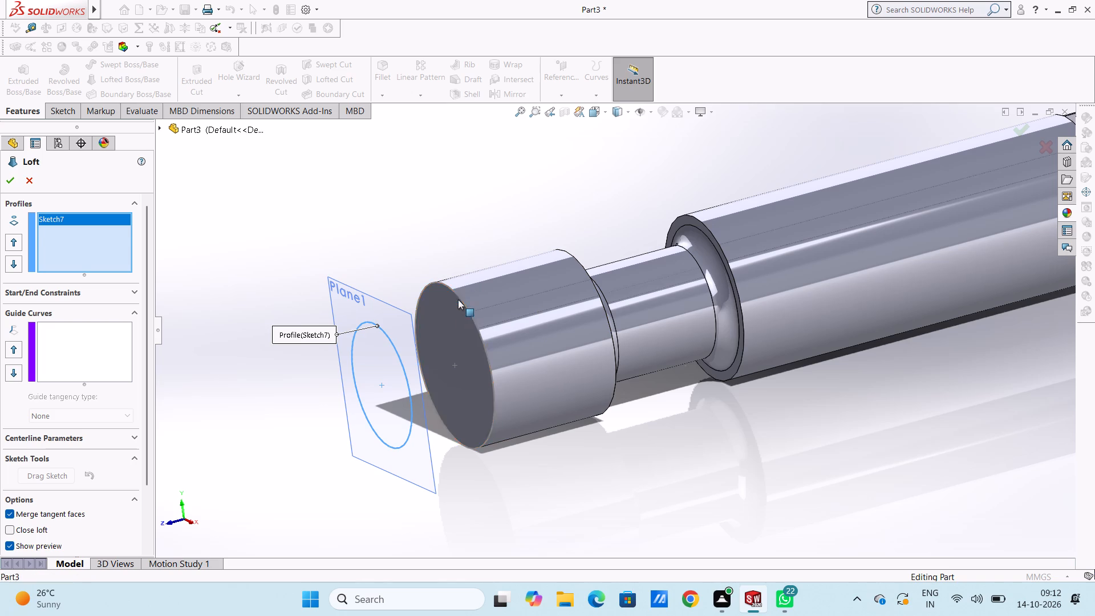
pyautogui.click(14, 184)
pyautogui.click(317, 202)
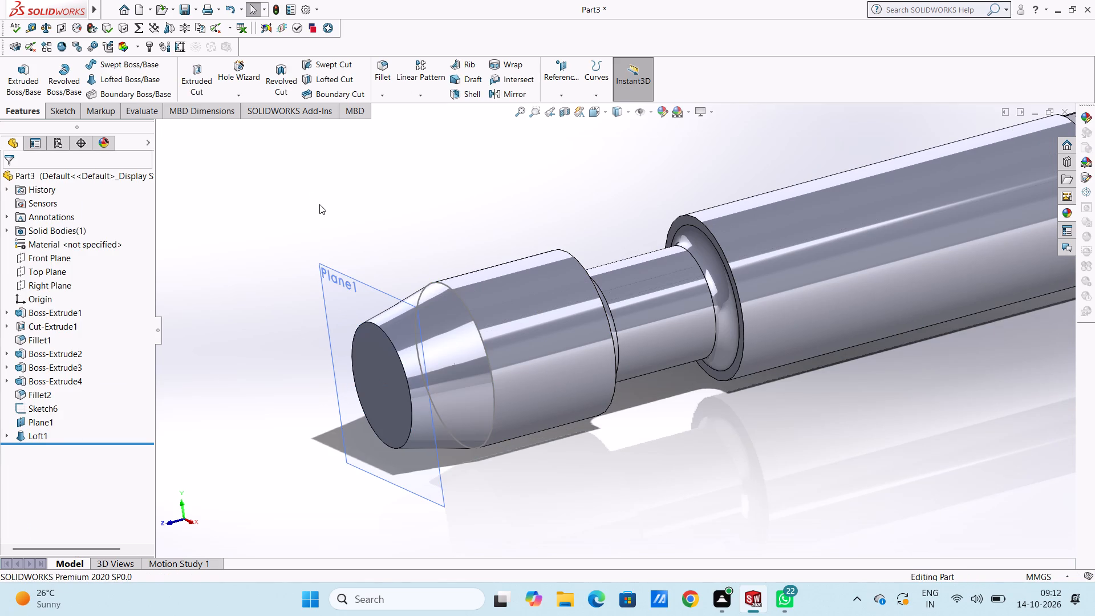
# Hide Plane1 and Sketch6, the unused circle sketch at the wide end of the loft.
pyautogui.click(52, 408)
pyautogui.click(83, 435)
pyautogui.click(86, 416)
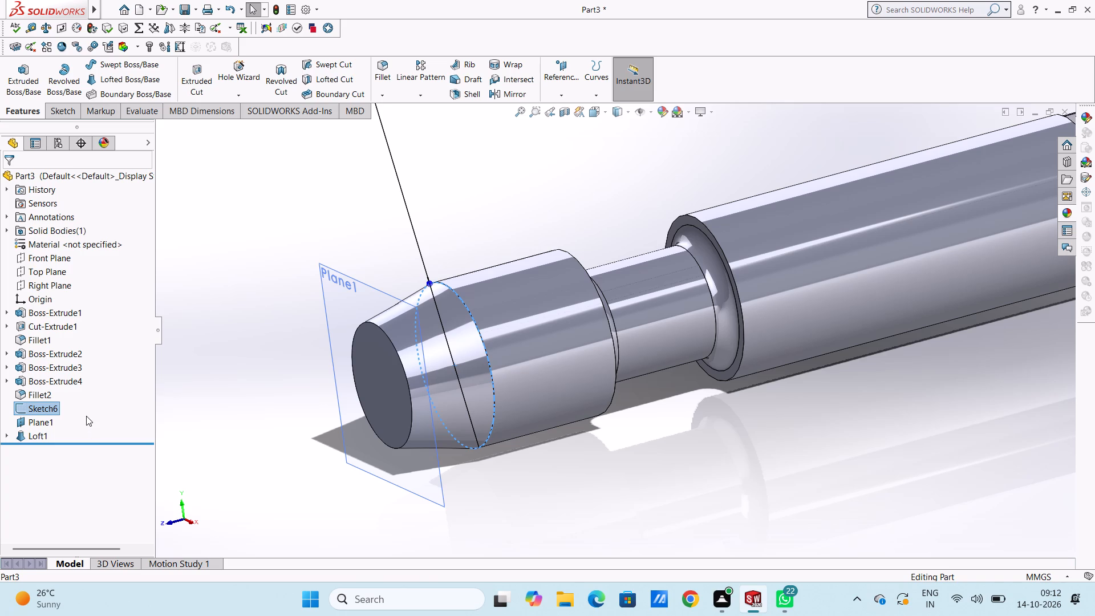
pyautogui.click(42, 422)
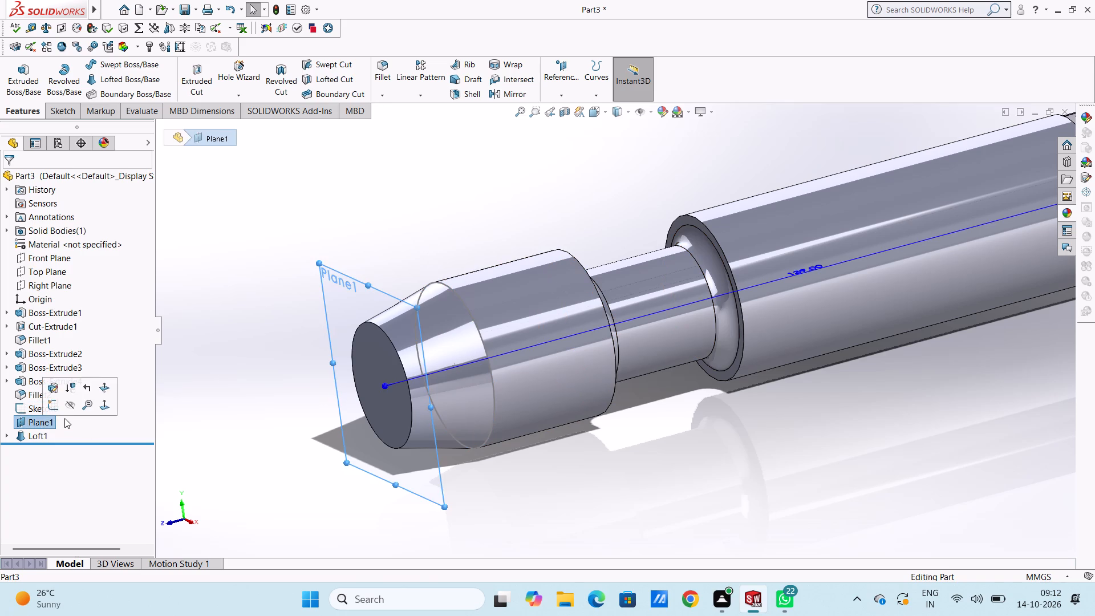
pyautogui.click(70, 402)
pyautogui.click(168, 373)
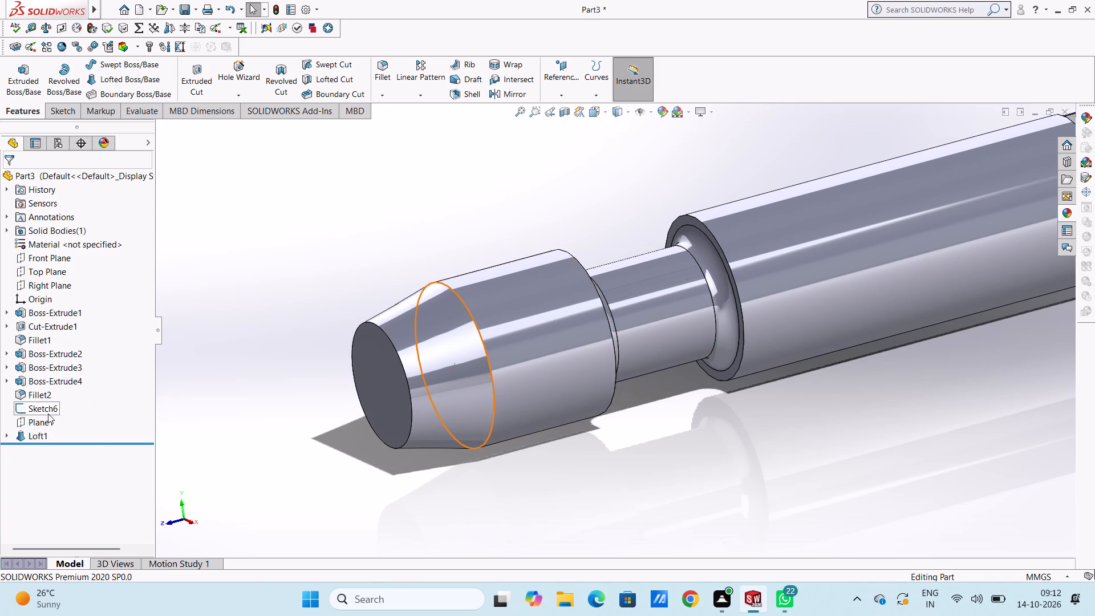
pyautogui.click(48, 405)
pyautogui.click(61, 387)
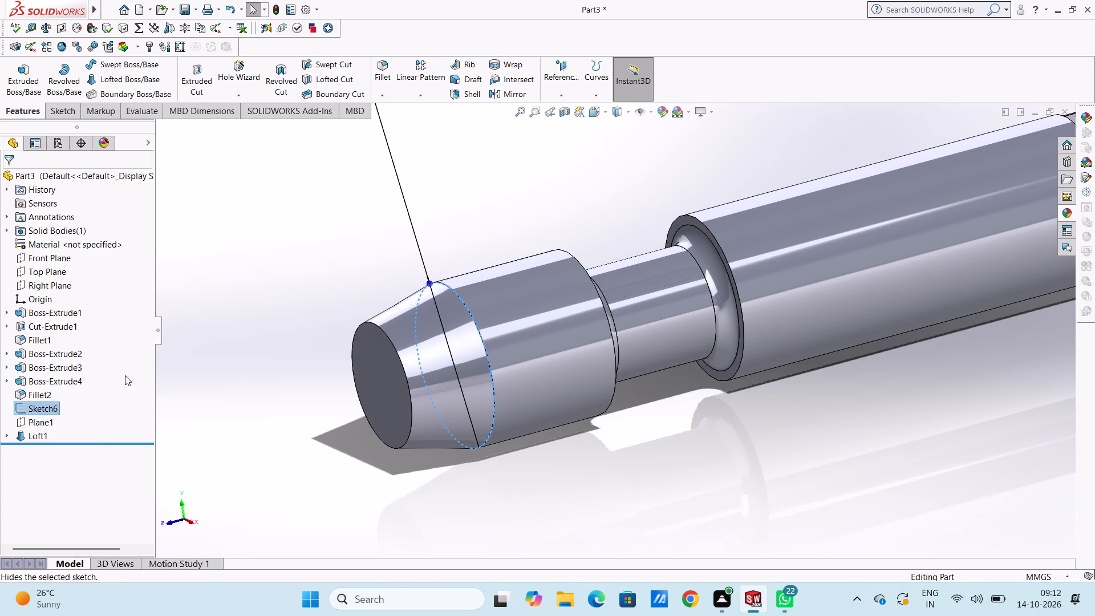
pyautogui.click(216, 347)
# Start a sketch on the loft's small end face and draw a circle of 25 mm radius centred on the origin.
pyautogui.scroll(6, 216, 347)
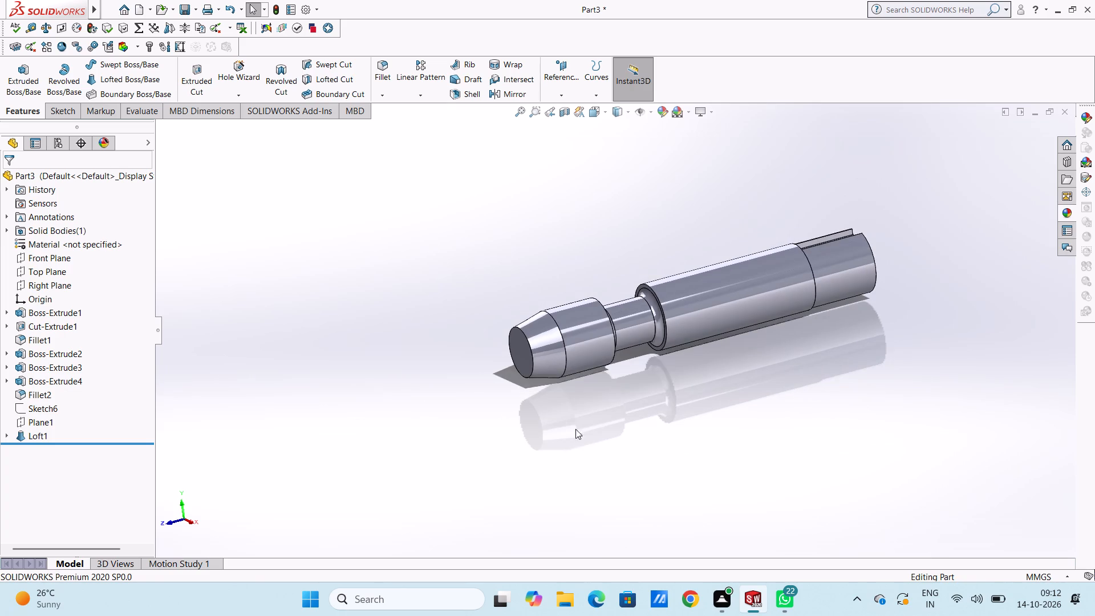
pyautogui.moveTo(546, 418); pyautogui.dragTo(511, 397, button='middle')
pyautogui.scroll(-1, 511, 397)
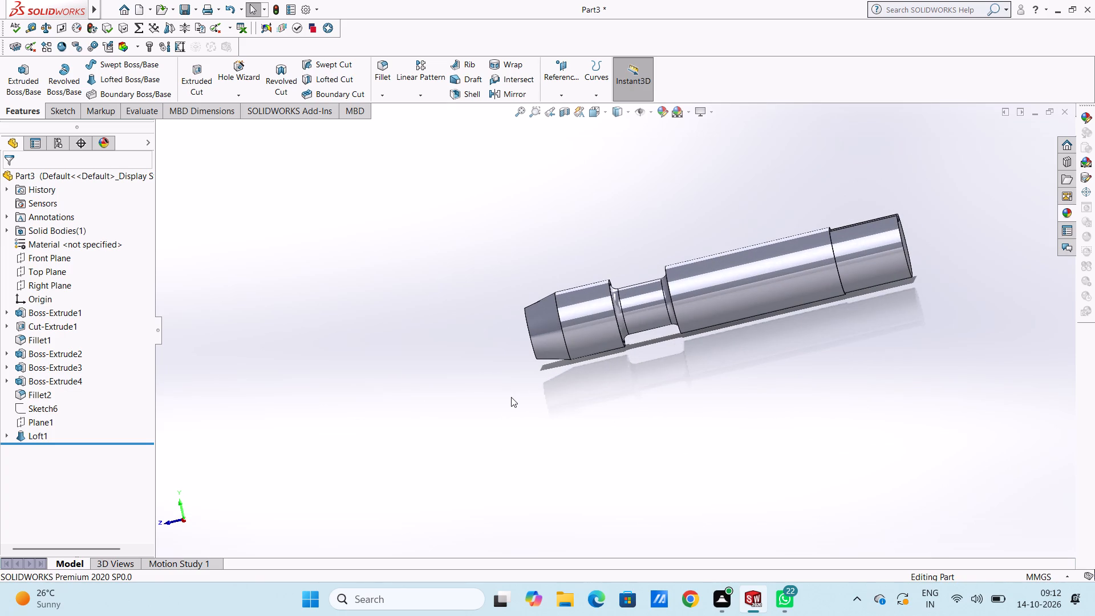
pyautogui.hotkey('ctrl', '1')
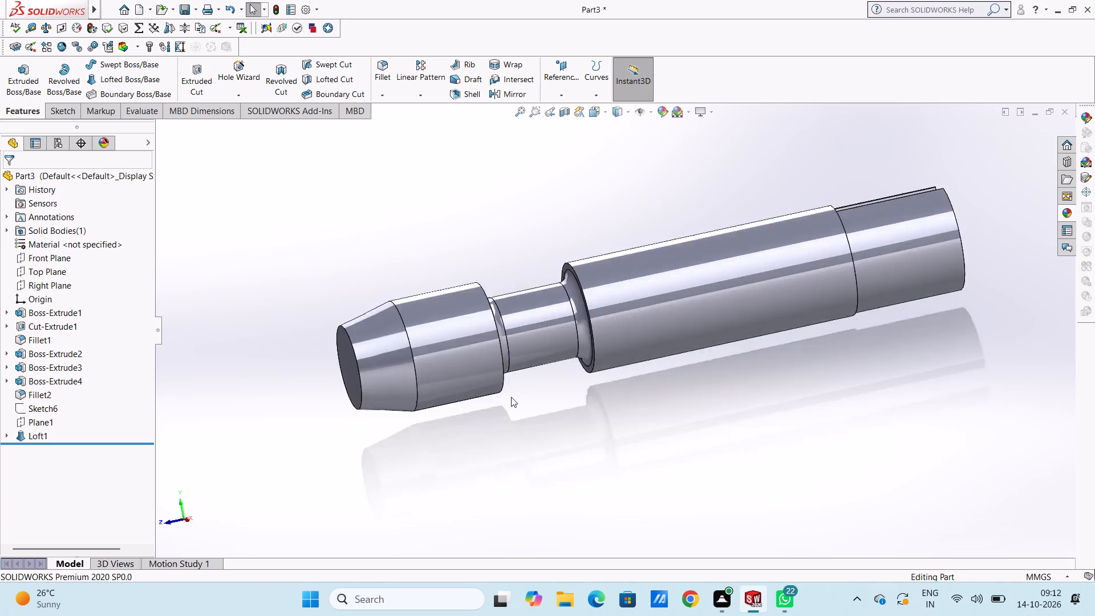
pyautogui.scroll(6, 661, 359)
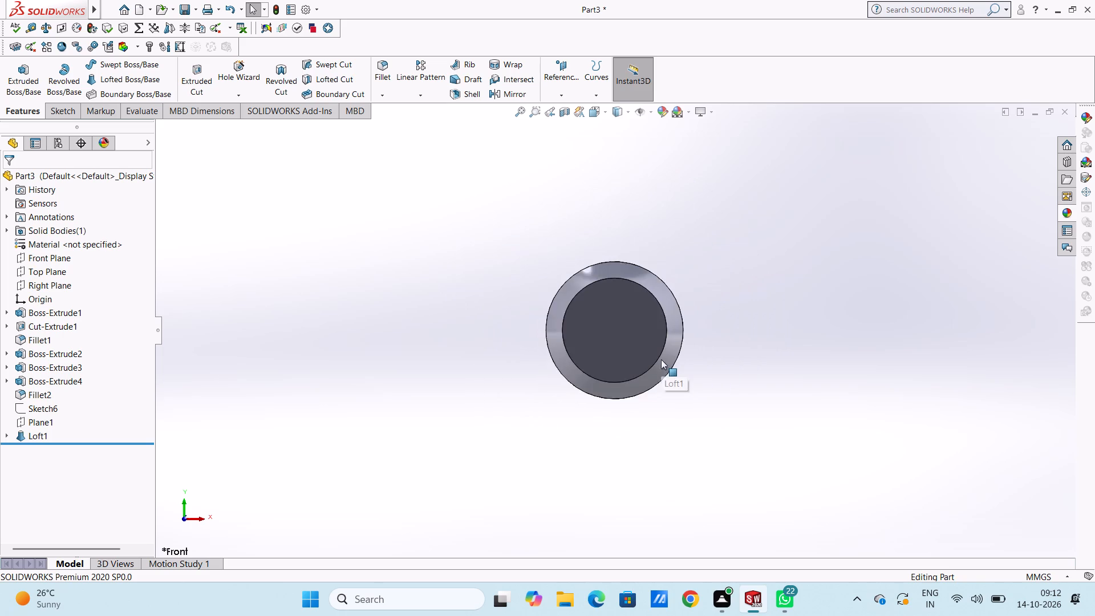
pyautogui.click(626, 323)
pyautogui.click(680, 290)
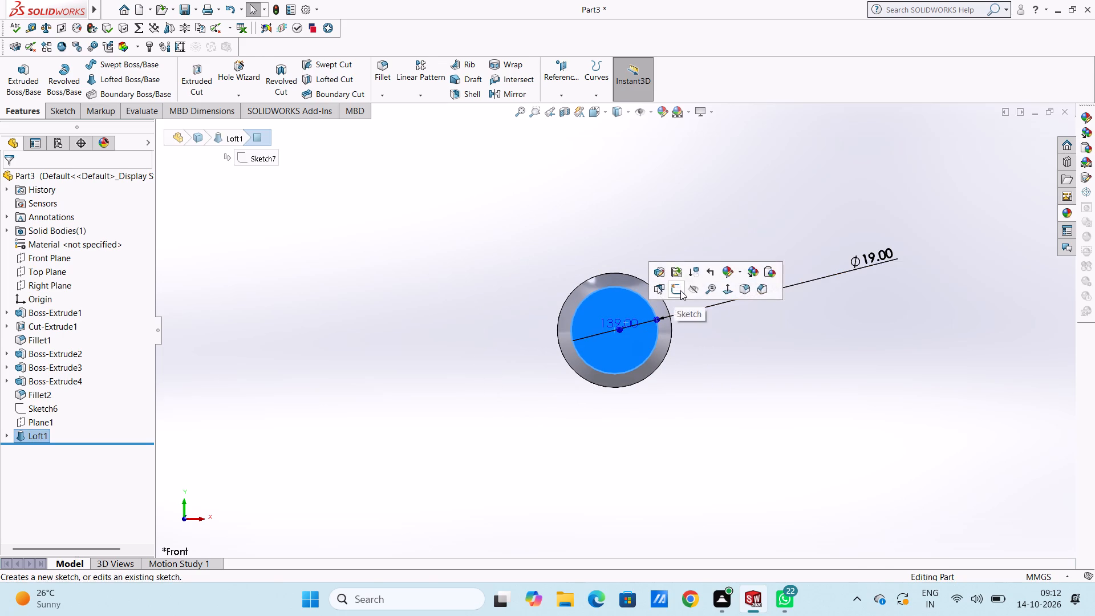
pyautogui.click(679, 275)
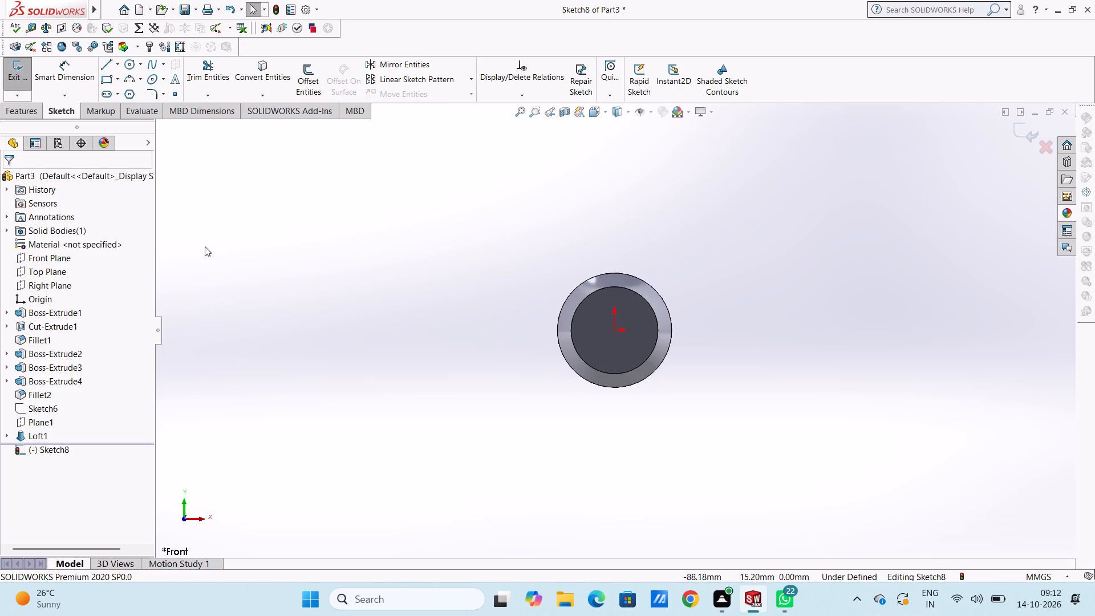
pyautogui.click(132, 66)
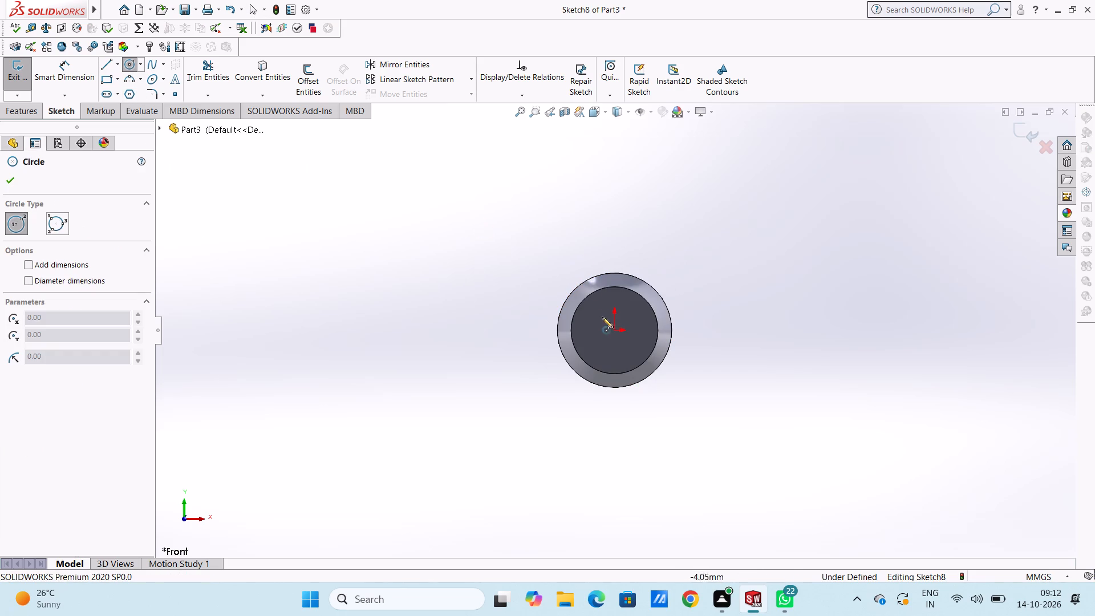
pyautogui.click(613, 331)
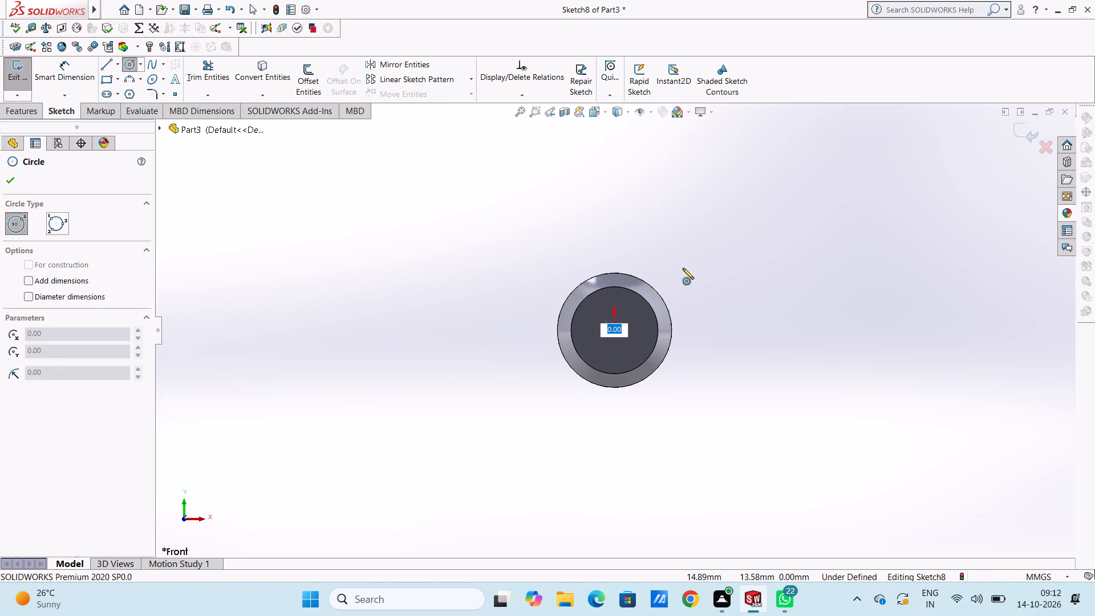
pyautogui.write('25')
pyautogui.press('Return')
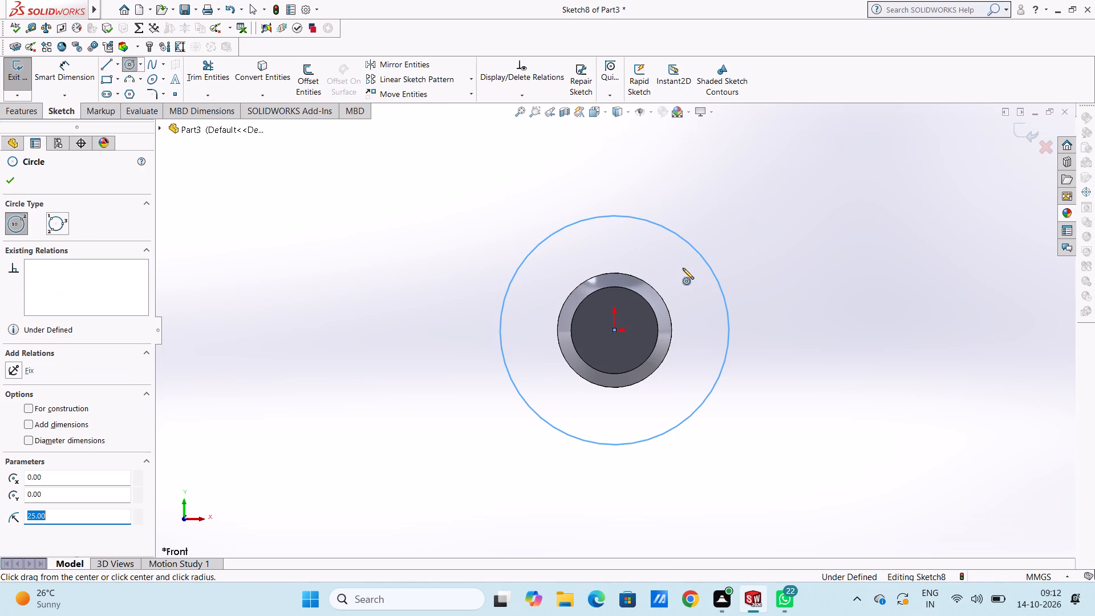
pyautogui.click(16, 184)
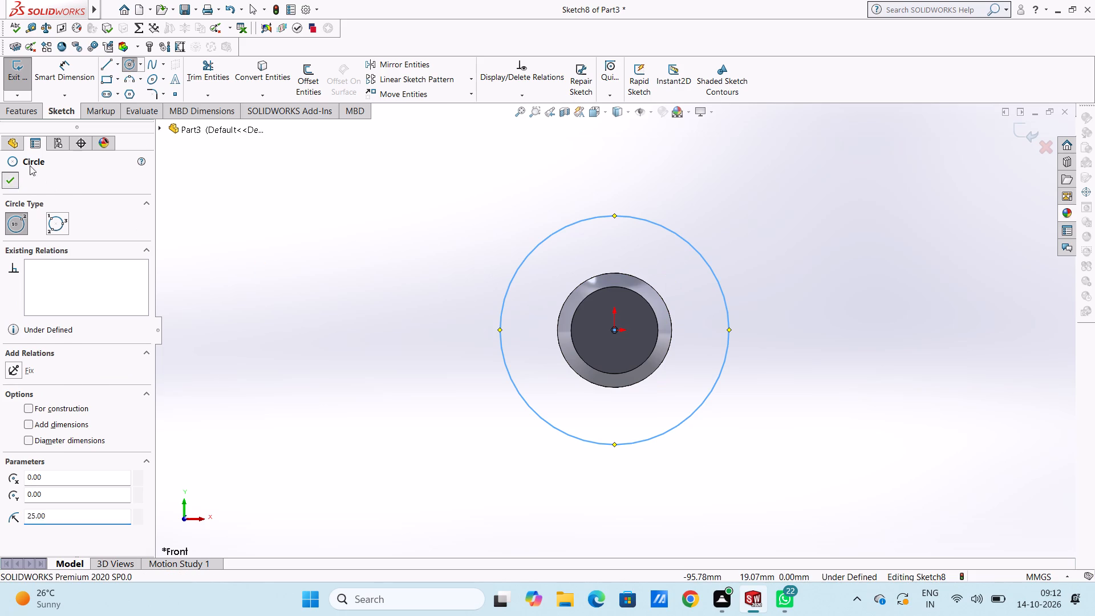
# Dimension the circle on the loft's end face at 19 mm diameter.
pyautogui.click(72, 70)
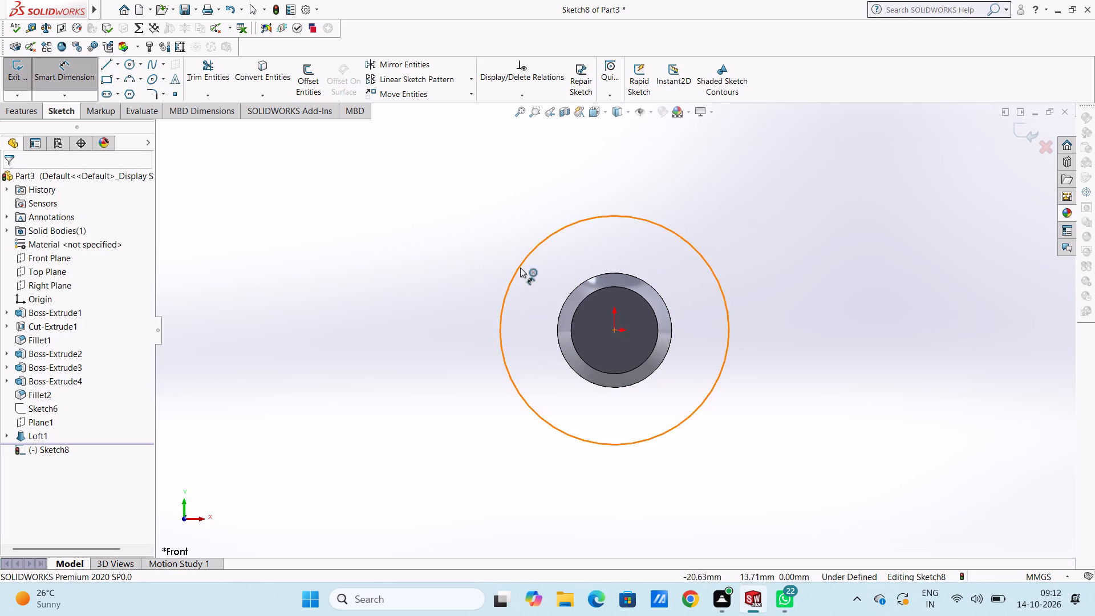
pyautogui.click(516, 268)
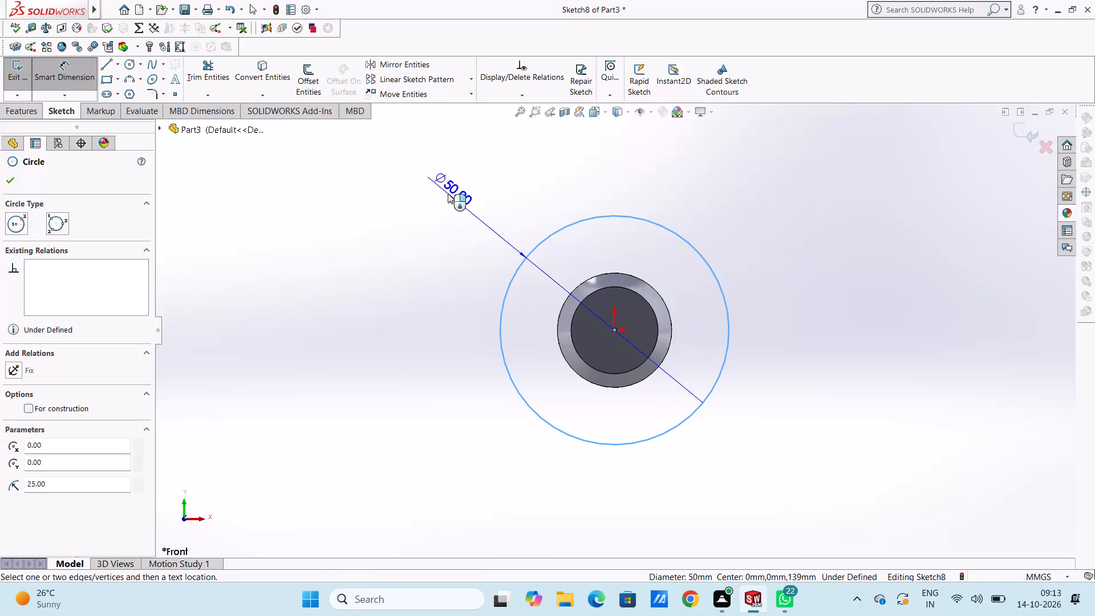
pyautogui.click(435, 177)
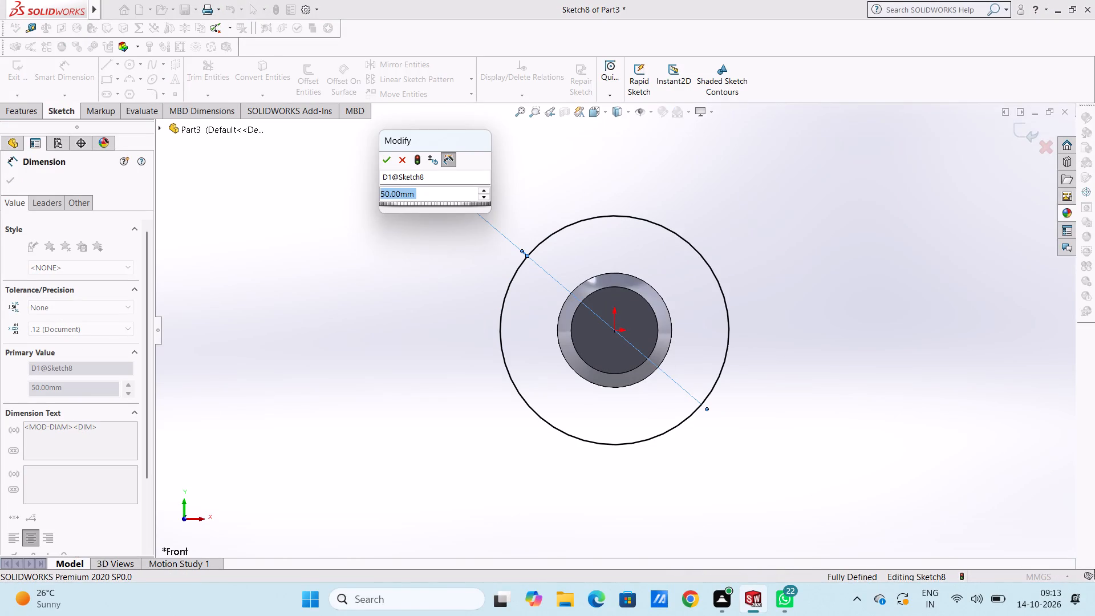
pyautogui.write('19')
pyautogui.press('Return')
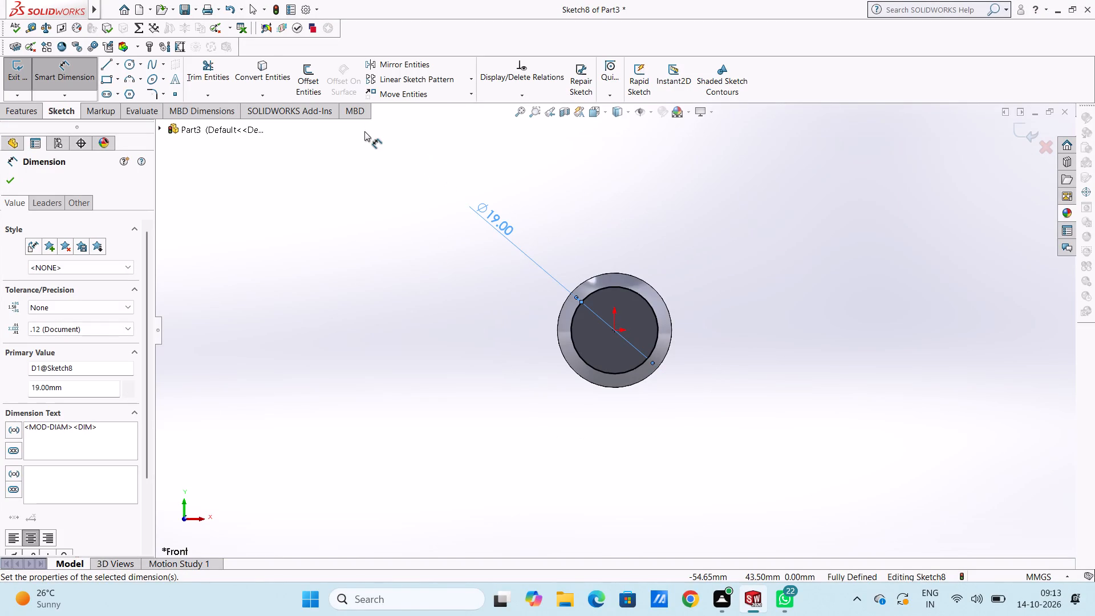
pyautogui.click(430, 279)
# Extrude the 19 mm circle 31 mm outward from the loft's end face, merged with the shaft.
pyautogui.moveTo(590, 205); pyautogui.dragTo(525, 245, button='middle')
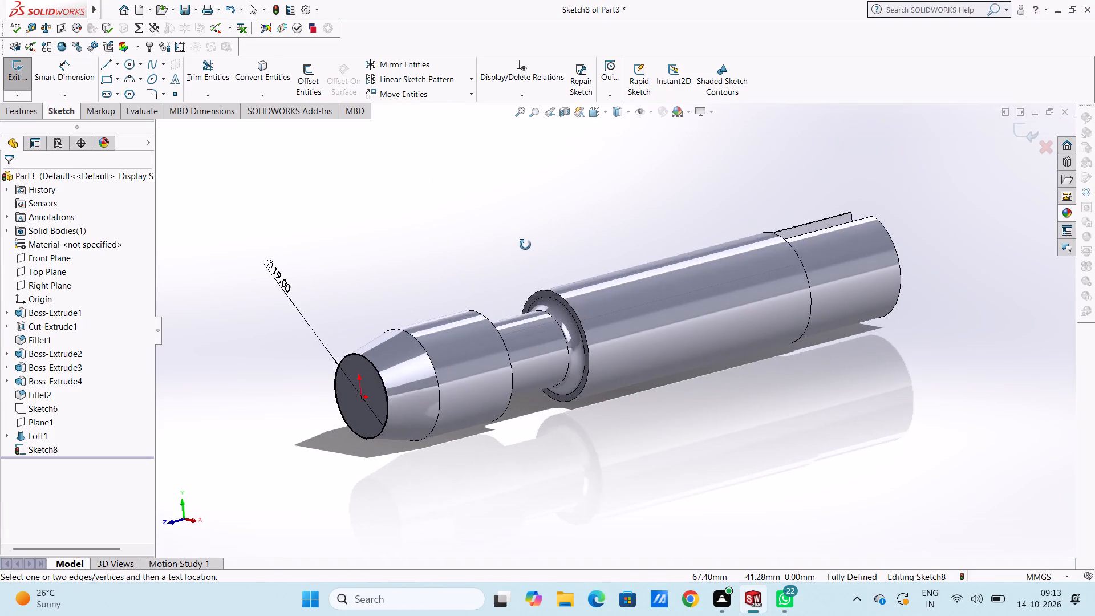
pyautogui.moveTo(525, 245); pyautogui.dragTo(525, 245, button='middle')
pyautogui.scroll(3, 524, 245)
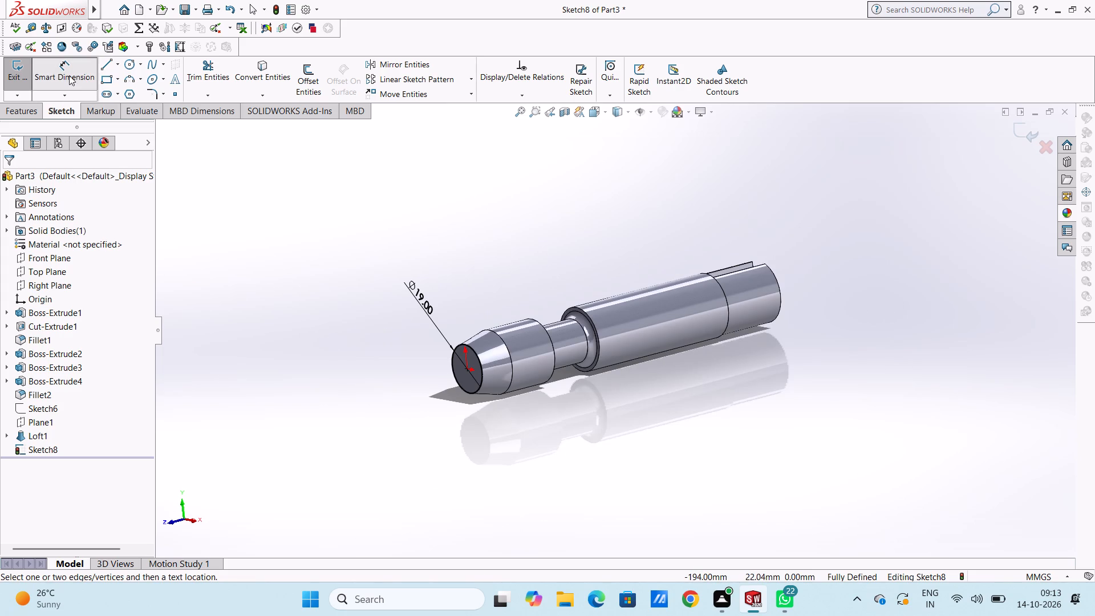
pyautogui.click(69, 75)
pyautogui.click(35, 109)
pyautogui.click(36, 69)
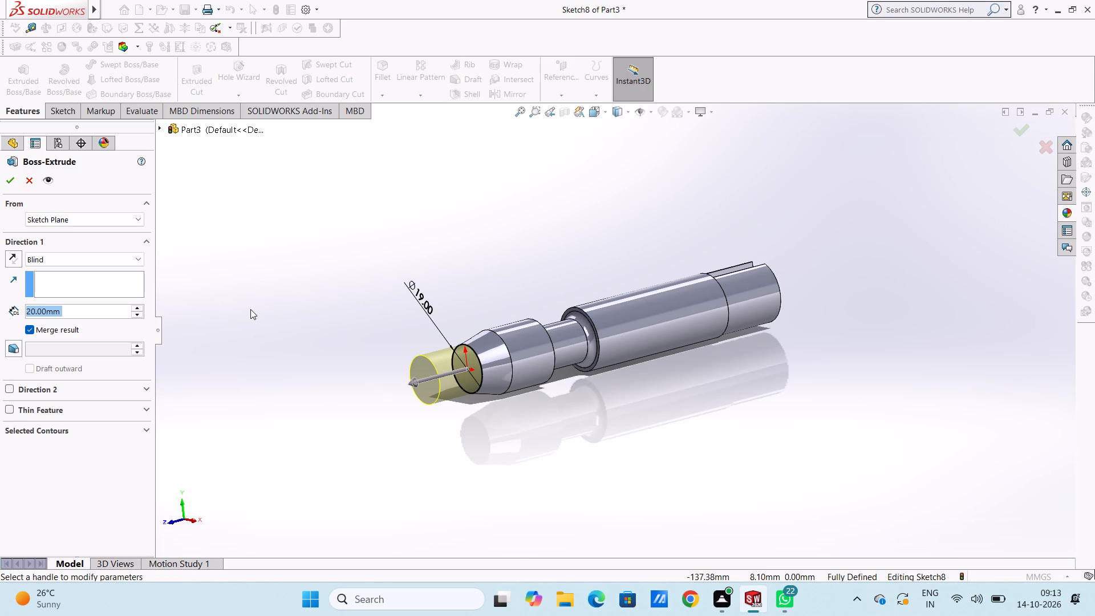
pyautogui.write('31')
pyautogui.press('Return')
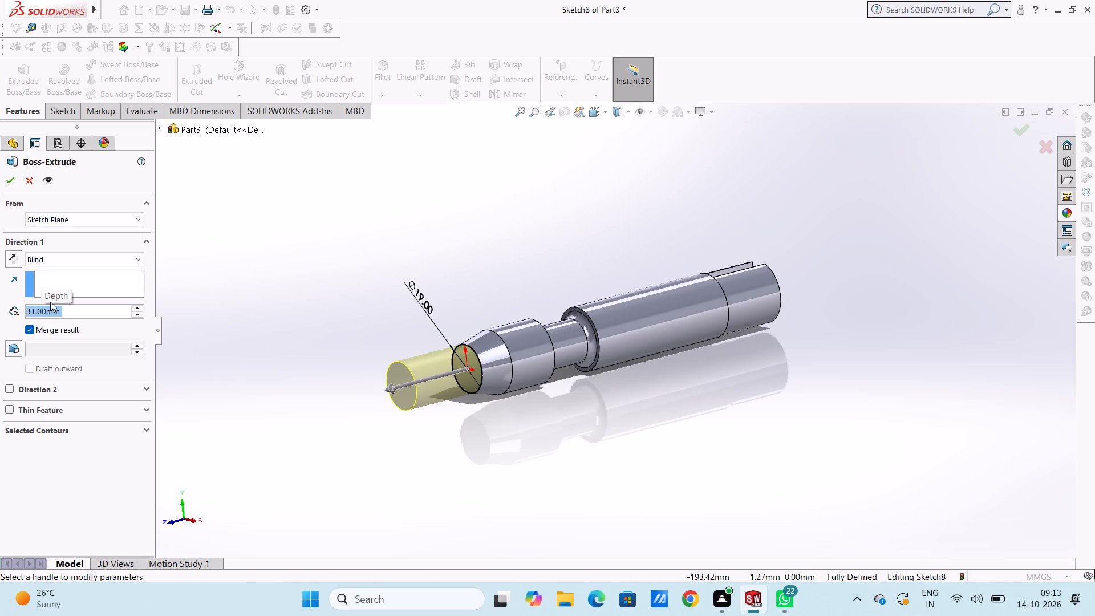
pyautogui.click(5, 177)
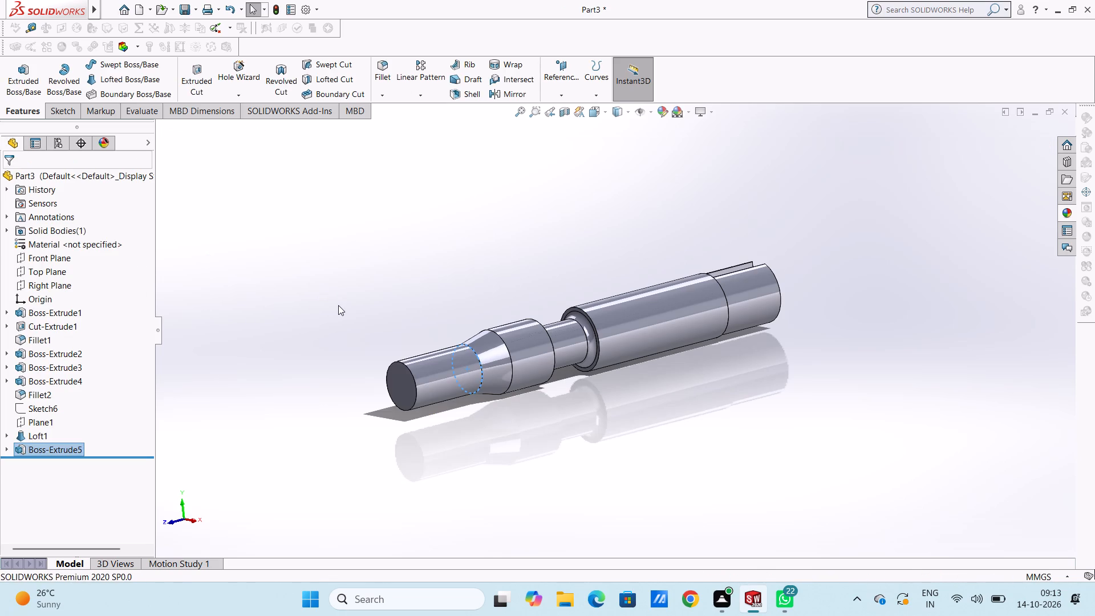
# Start a sketch on the 19 mm section's end face and draw a circle of 12.5 mm radius centred on the origin.
pyautogui.click(338, 305)
pyautogui.hotkey('ctrl', '1')
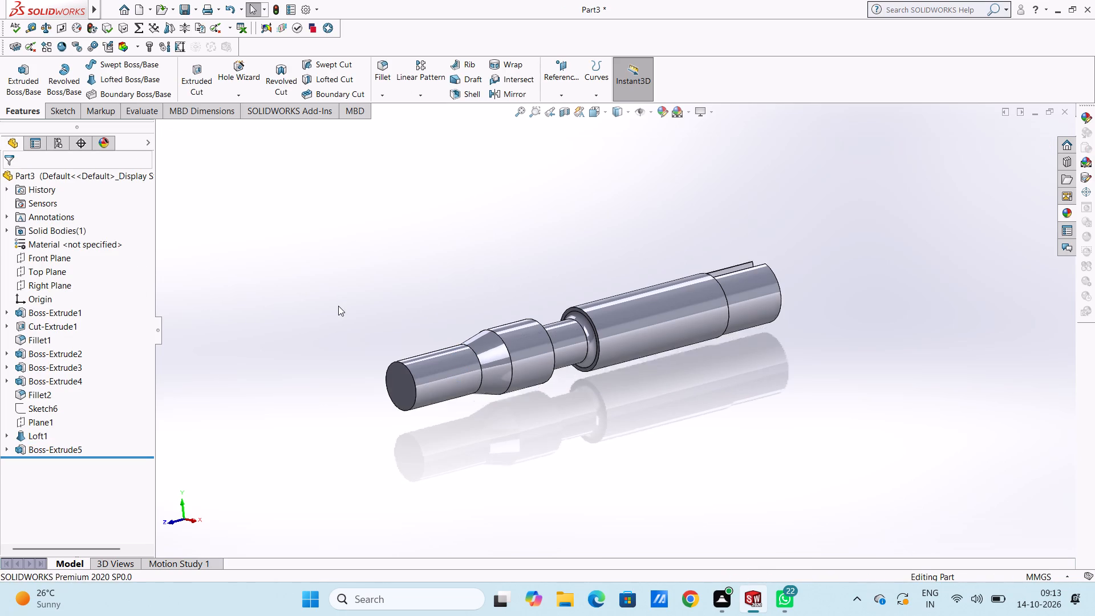
pyautogui.scroll(6, 338, 306)
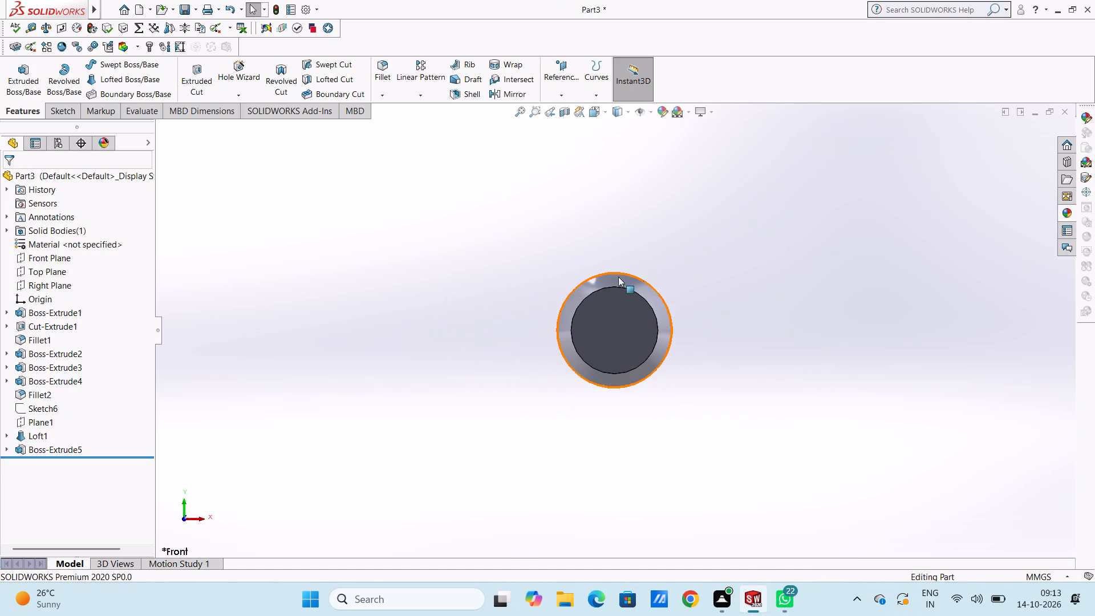
pyautogui.click(635, 317)
pyautogui.click(682, 287)
pyautogui.click(696, 277)
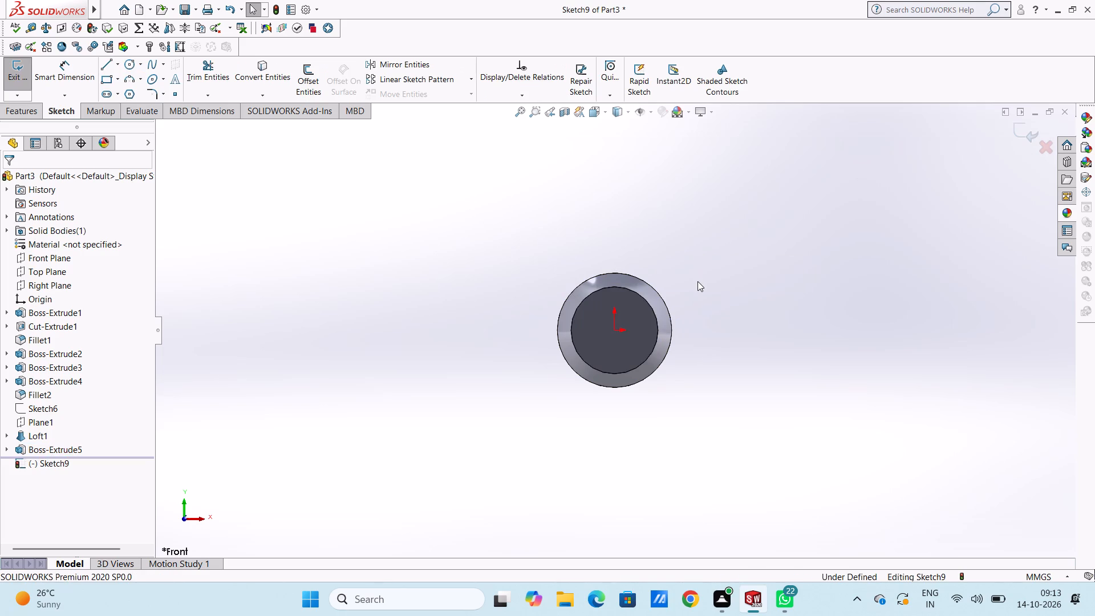
pyautogui.scroll(-1, 706, 291)
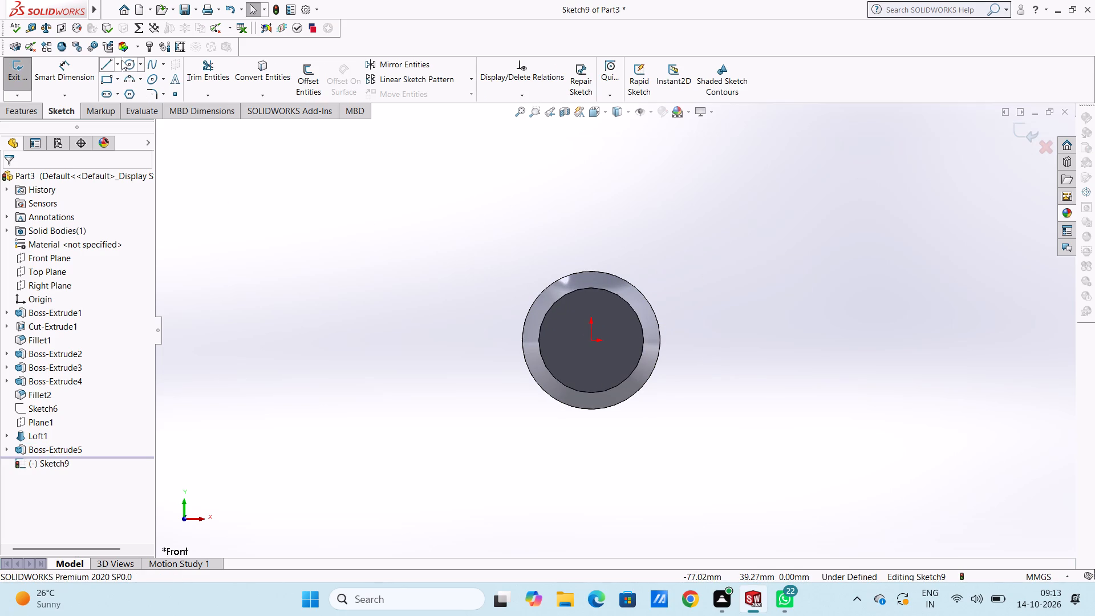
pyautogui.click(132, 66)
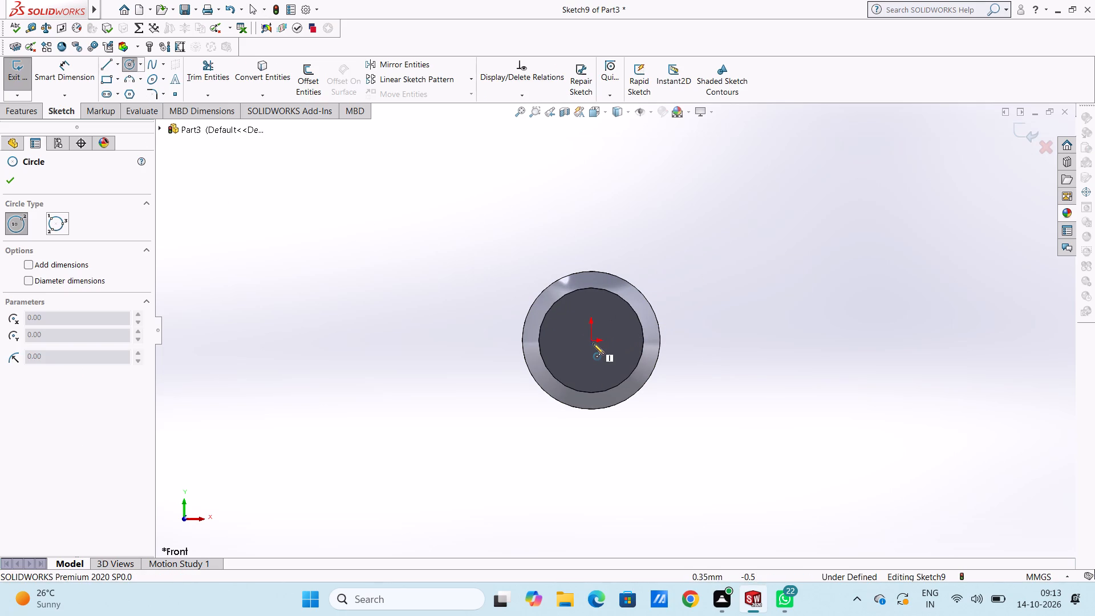
pyautogui.click(593, 343)
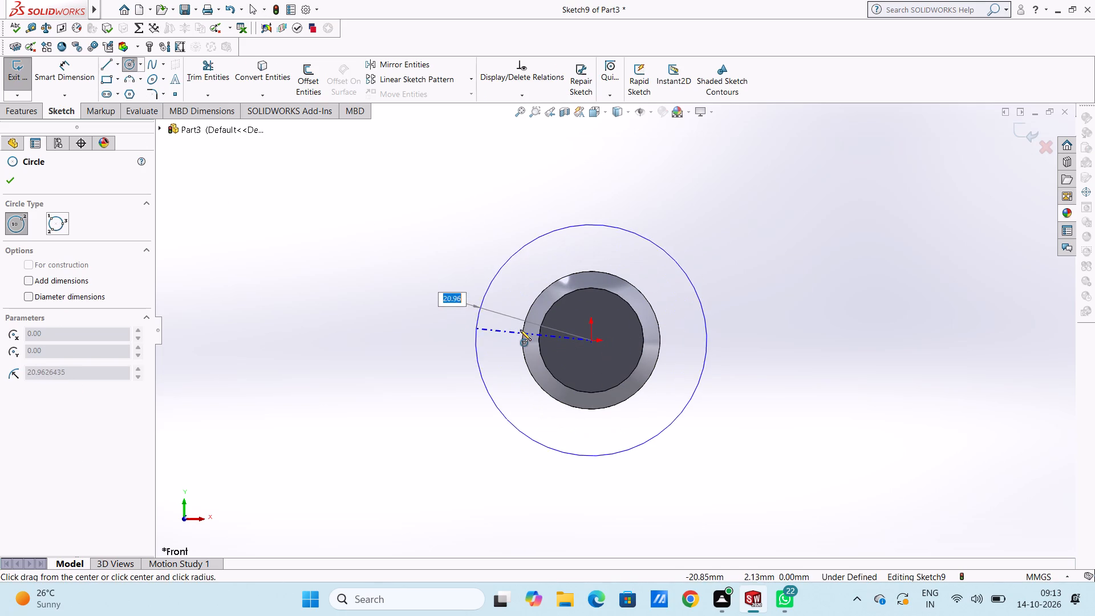
pyautogui.click(523, 329)
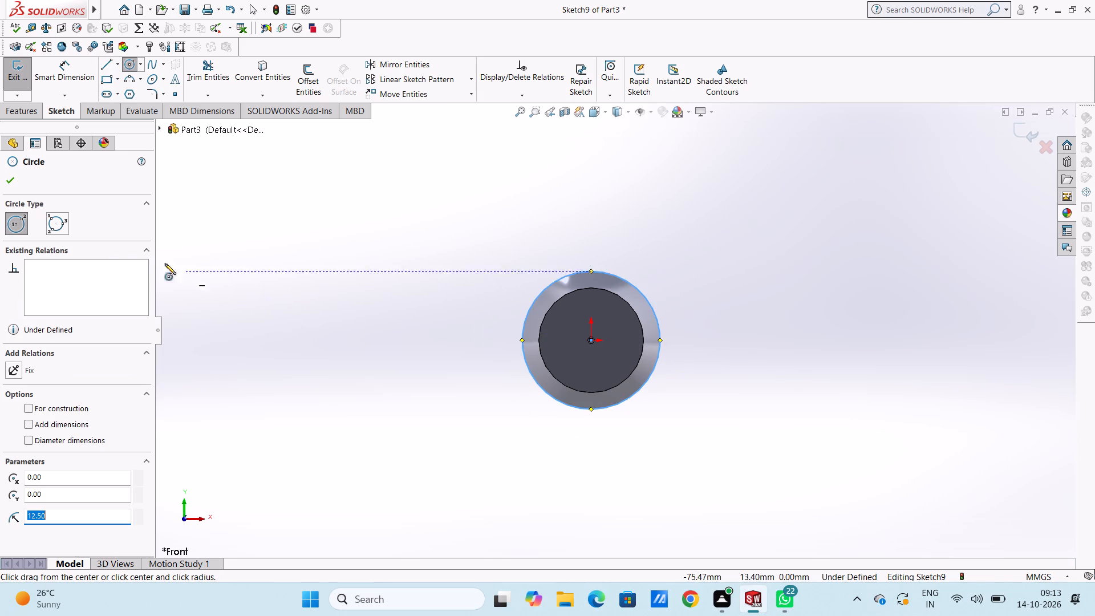
pyautogui.click(6, 178)
# Dimension the circle on the 19 mm section's end face at 25 mm diameter.
pyautogui.click(81, 78)
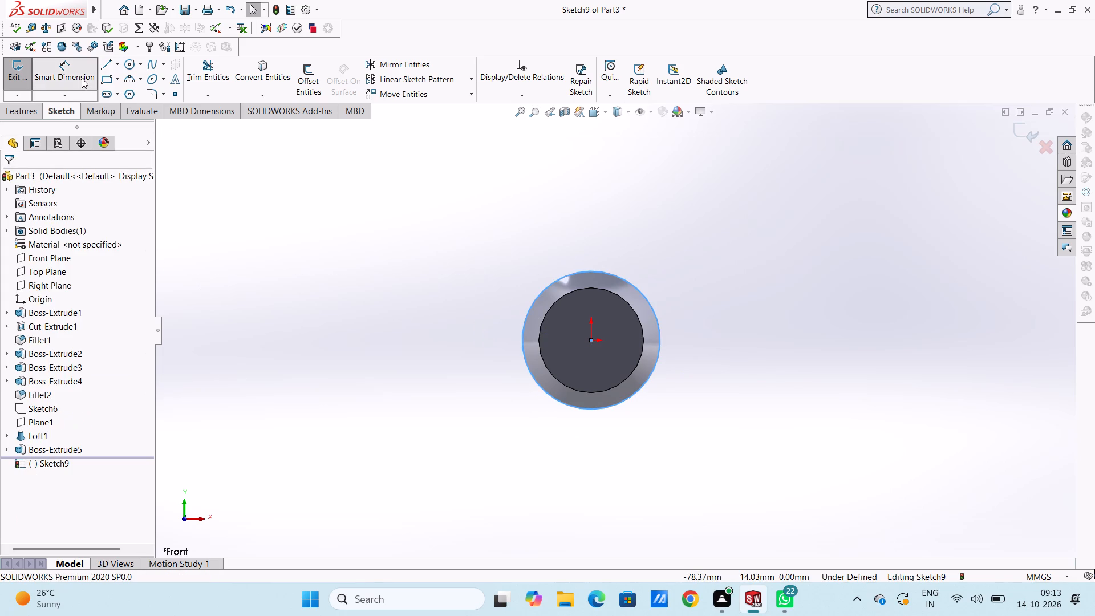
pyautogui.click(533, 302)
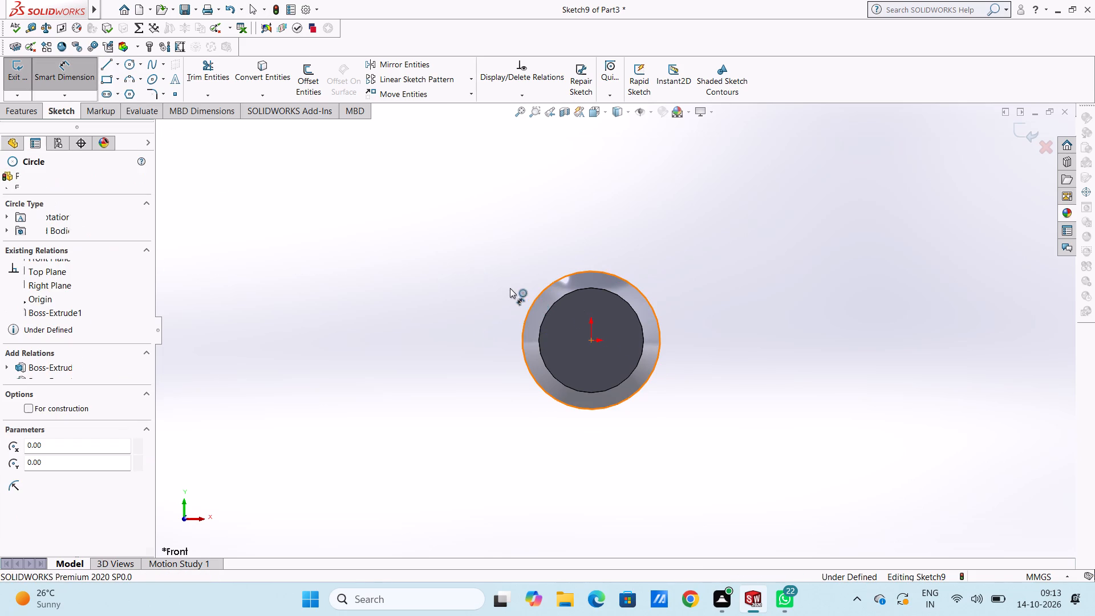
pyautogui.click(338, 172)
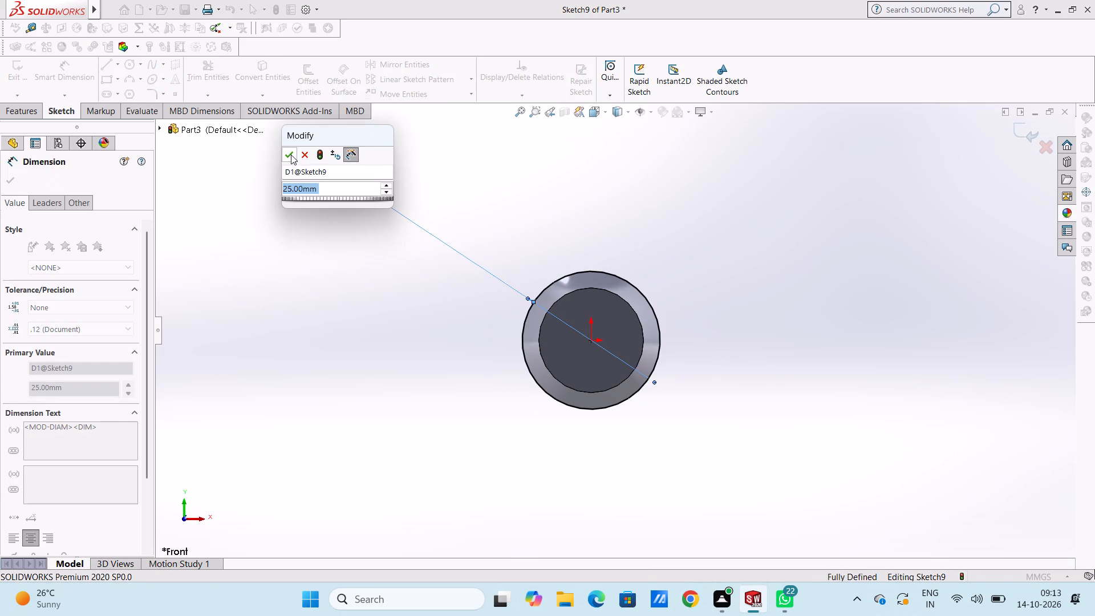
pyautogui.click(287, 152)
pyautogui.click(348, 248)
# Extrude the 25 mm circle 98 mm outward from the 19 mm section's end face, merged with the shaft.
pyautogui.moveTo(703, 225); pyautogui.dragTo(636, 276, button='middle')
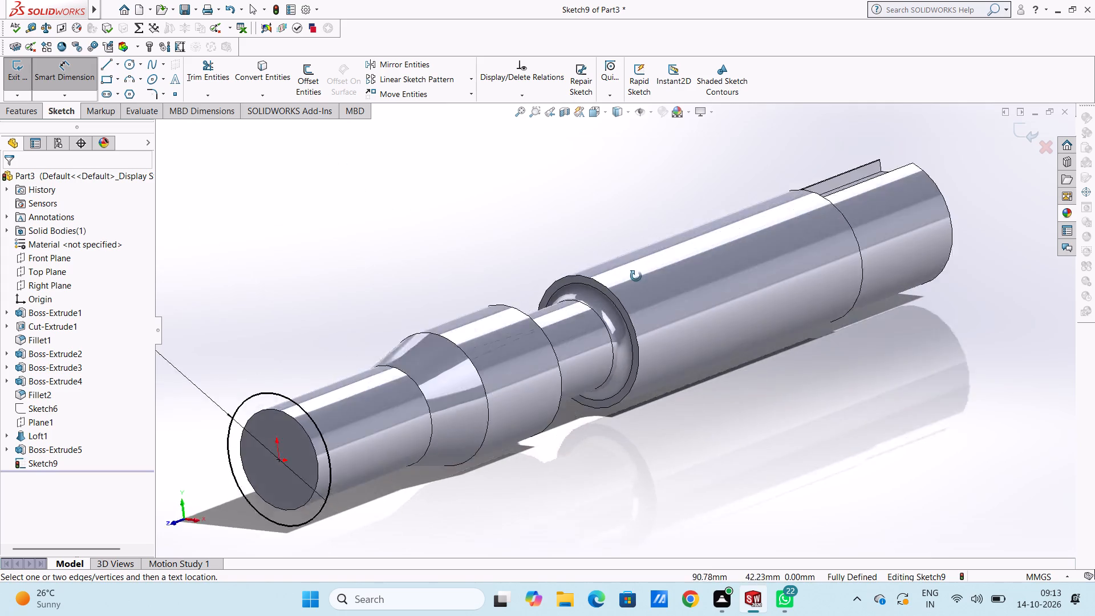
pyautogui.moveTo(636, 276); pyautogui.dragTo(635, 276, button='middle')
pyautogui.scroll(4, 635, 277)
pyautogui.scroll(3, 455, 457)
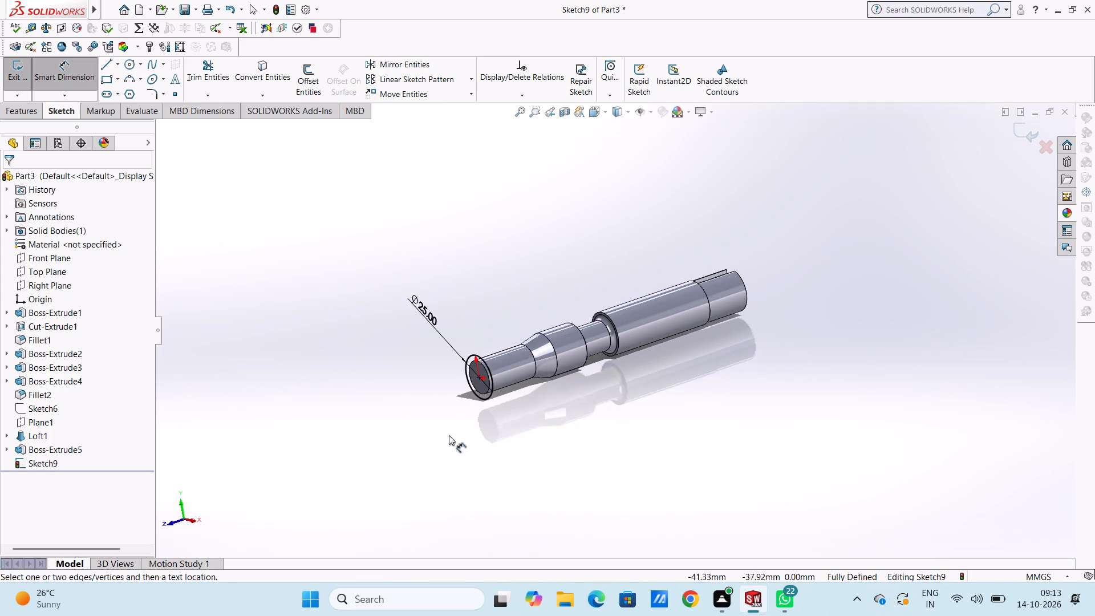
pyautogui.moveTo(433, 408); pyautogui.dragTo(435, 358, button='middle')
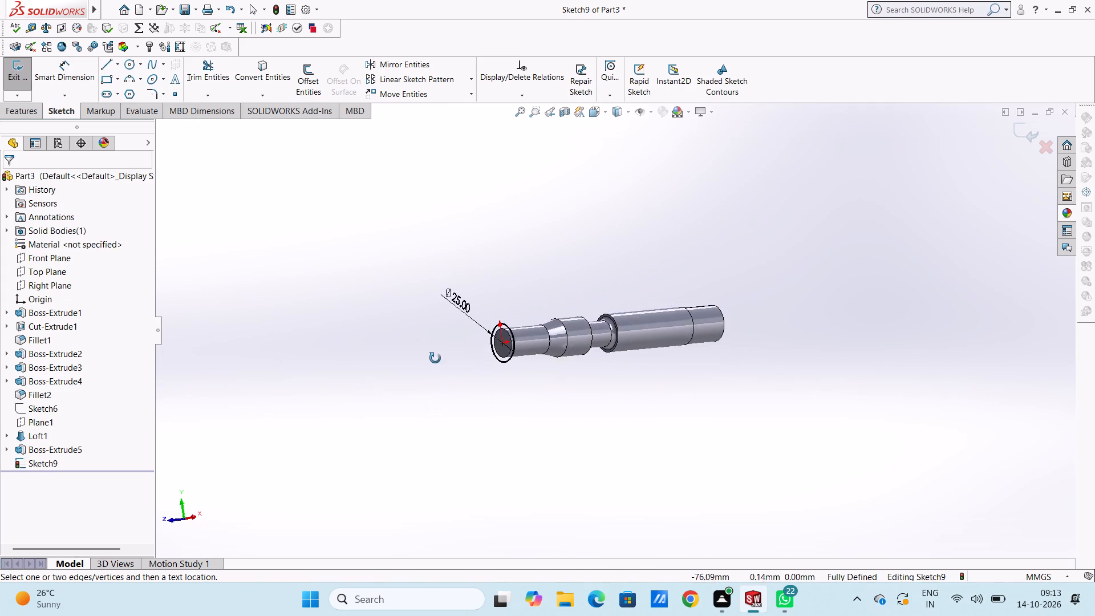
pyautogui.moveTo(435, 358); pyautogui.dragTo(419, 355, button='middle')
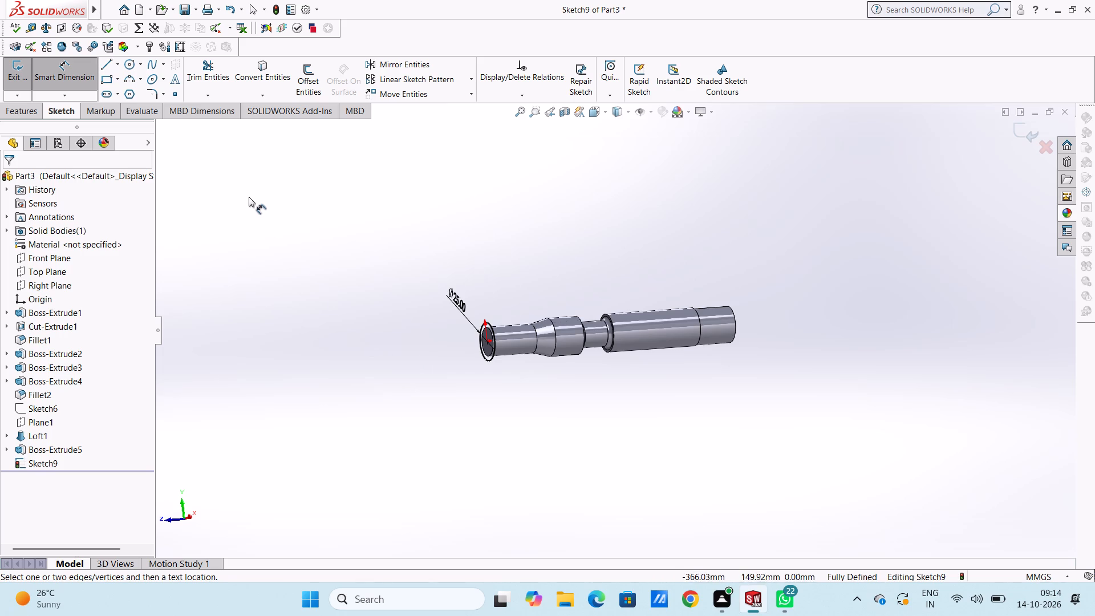
pyautogui.moveTo(79, 67); pyautogui.dragTo(77, 74)
pyautogui.click(20, 115)
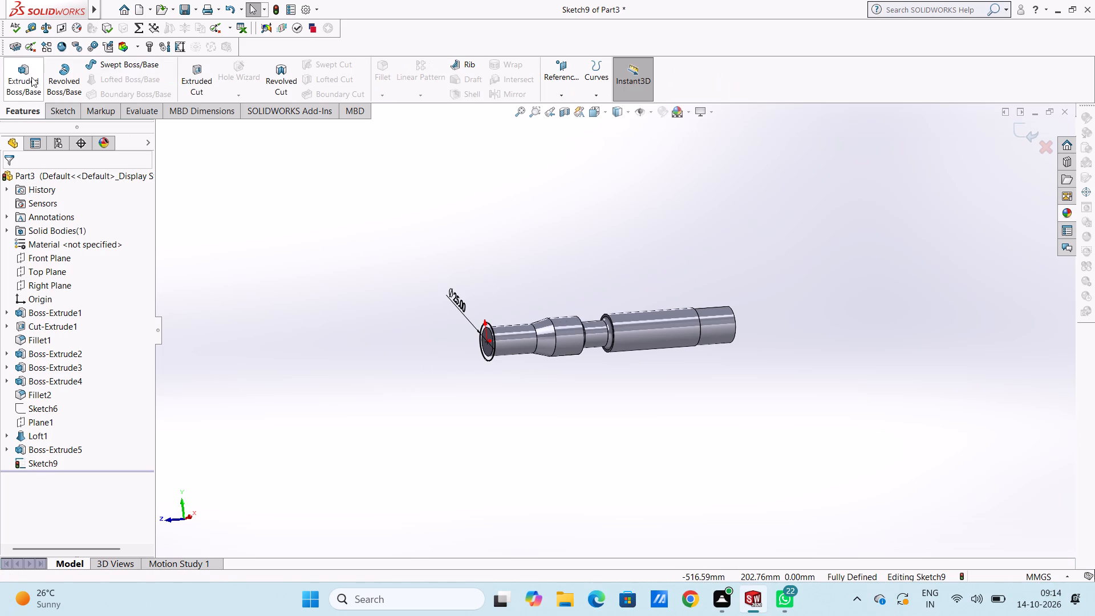
pyautogui.click(24, 71)
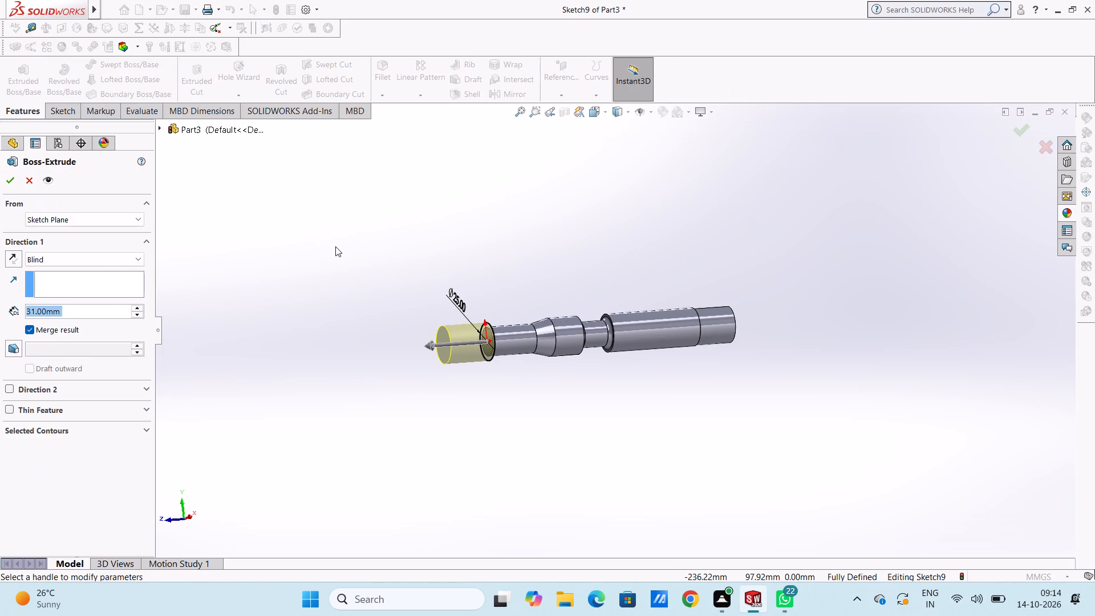
pyautogui.write('98')
pyautogui.press('Return')
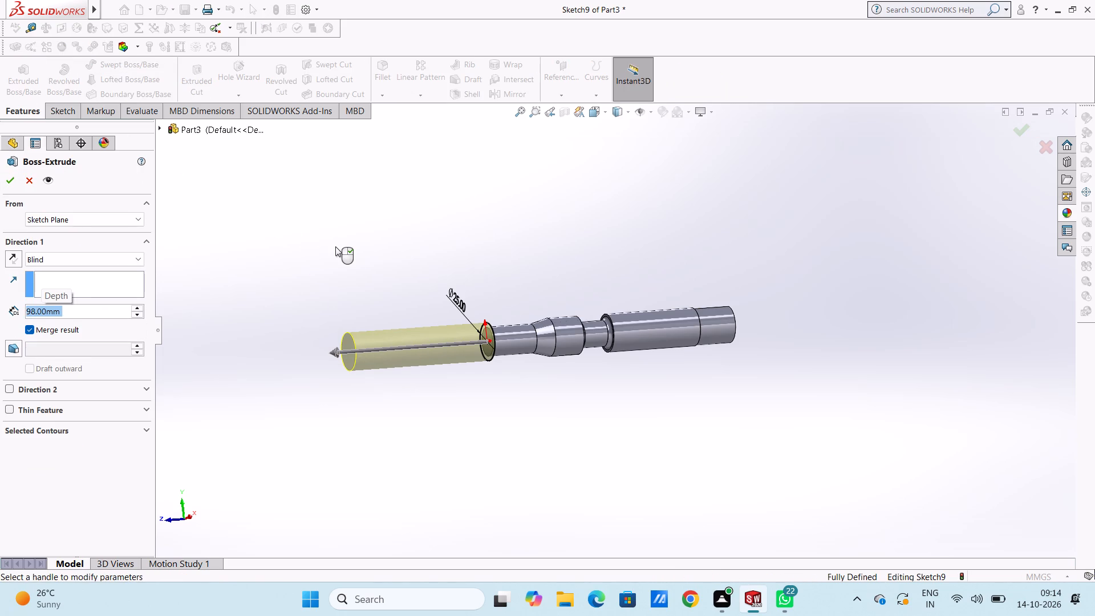
pyautogui.click(6, 181)
pyautogui.click(253, 256)
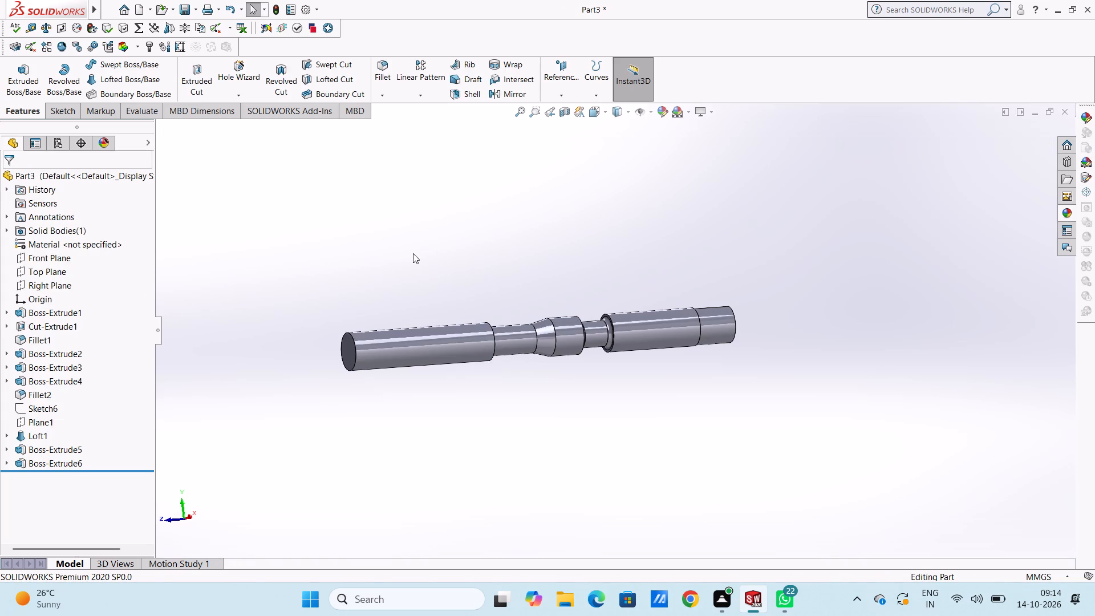
# Fillet the circular edge where the 19 mm section meets the 98 mm-long section with a 5 mm radius.
pyautogui.moveTo(413, 253); pyautogui.dragTo(364, 269, button='middle')
pyautogui.scroll(-1, 364, 268)
pyautogui.moveTo(598, 358); pyautogui.dragTo(581, 367, button='middle')
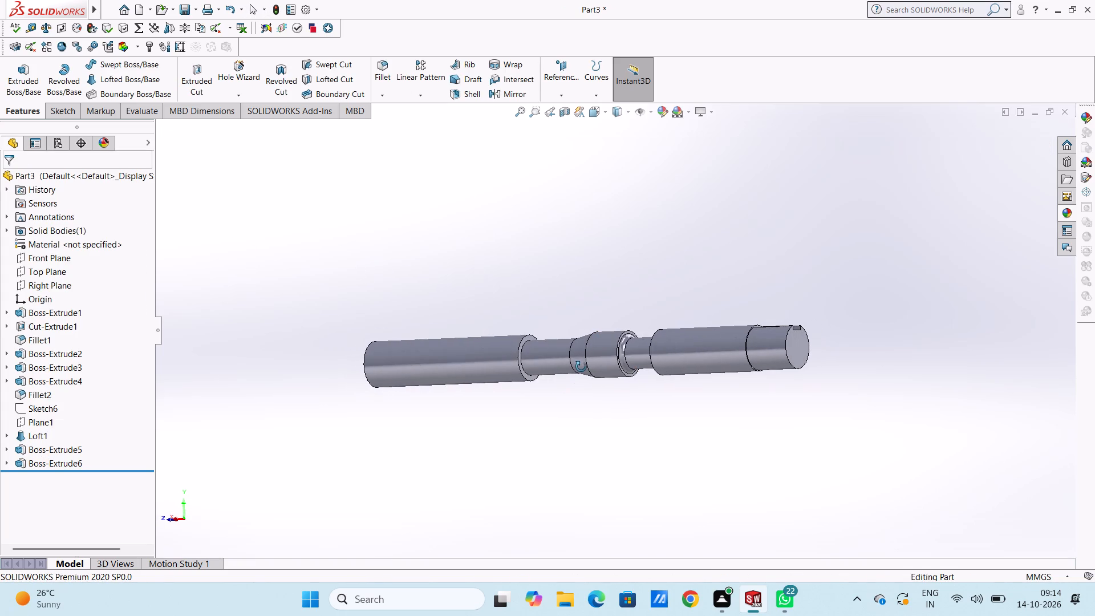
pyautogui.moveTo(581, 367); pyautogui.dragTo(583, 368, button='middle')
pyautogui.scroll(-5, 529, 359)
pyautogui.scroll(-3, 656, 324)
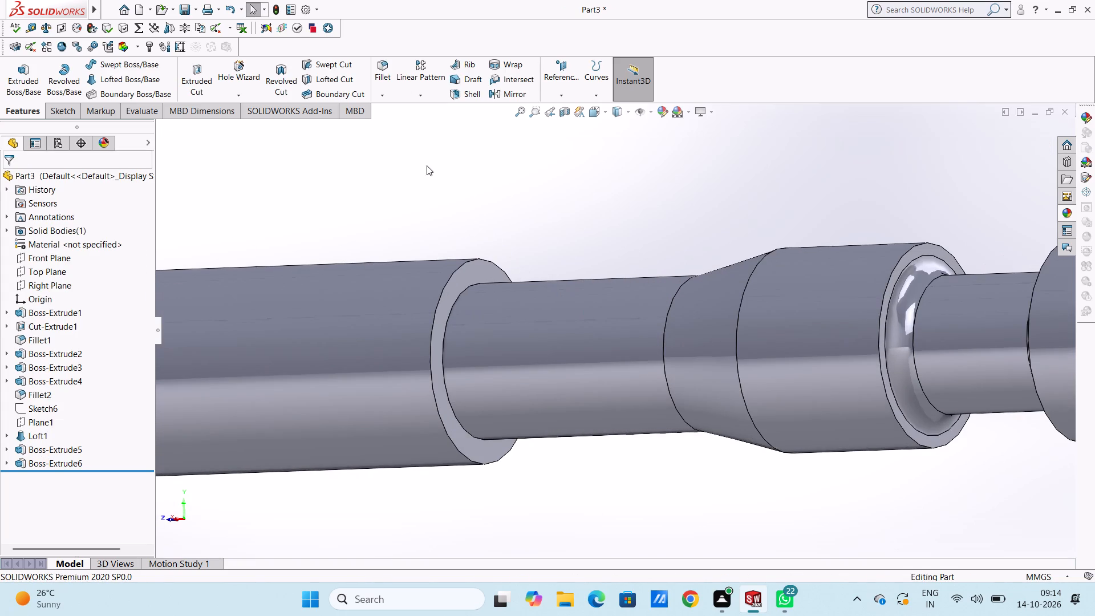
pyautogui.click(388, 66)
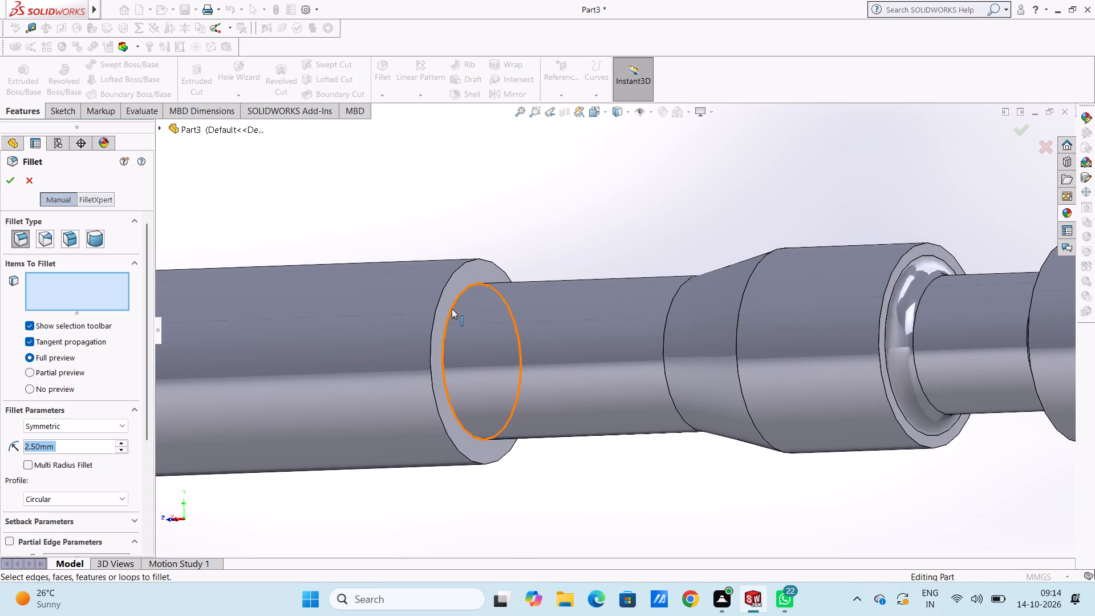
pyautogui.click(452, 309)
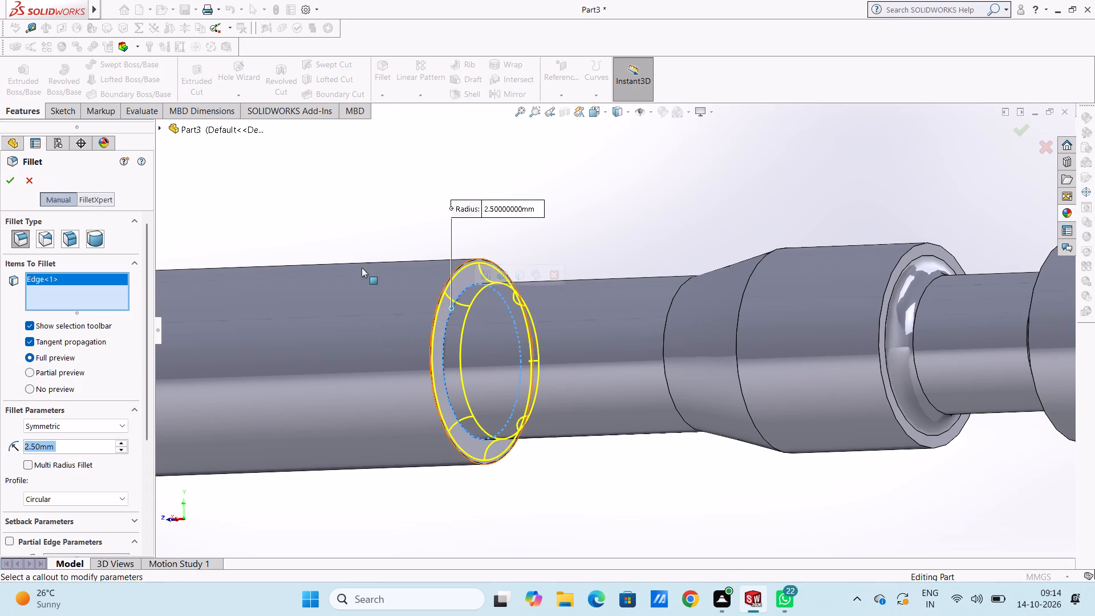
pyautogui.press('3')
pyautogui.press('Return')
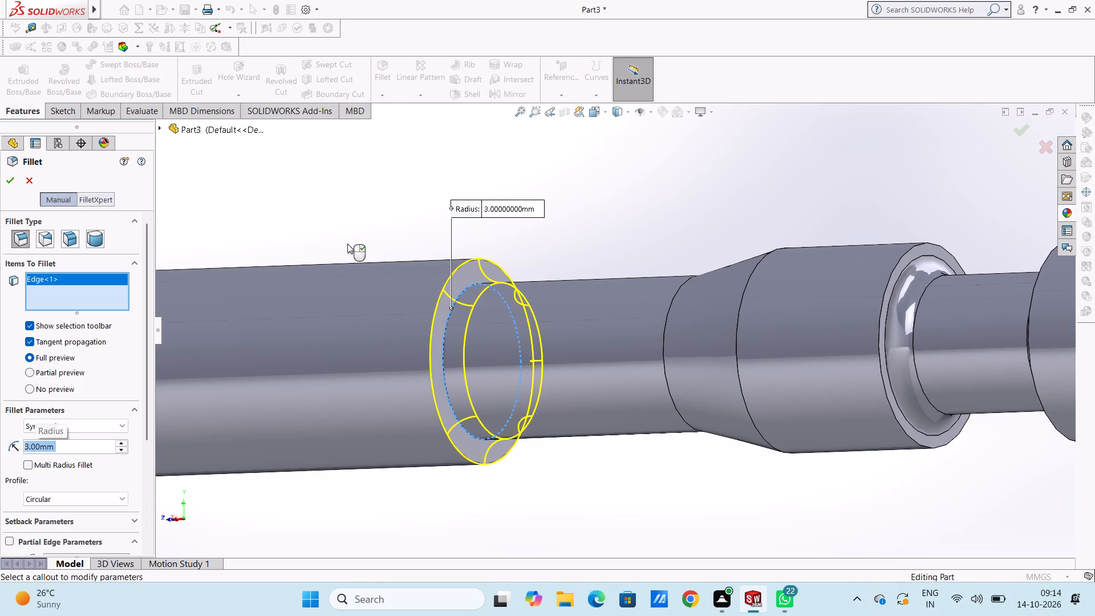
pyautogui.press('5')
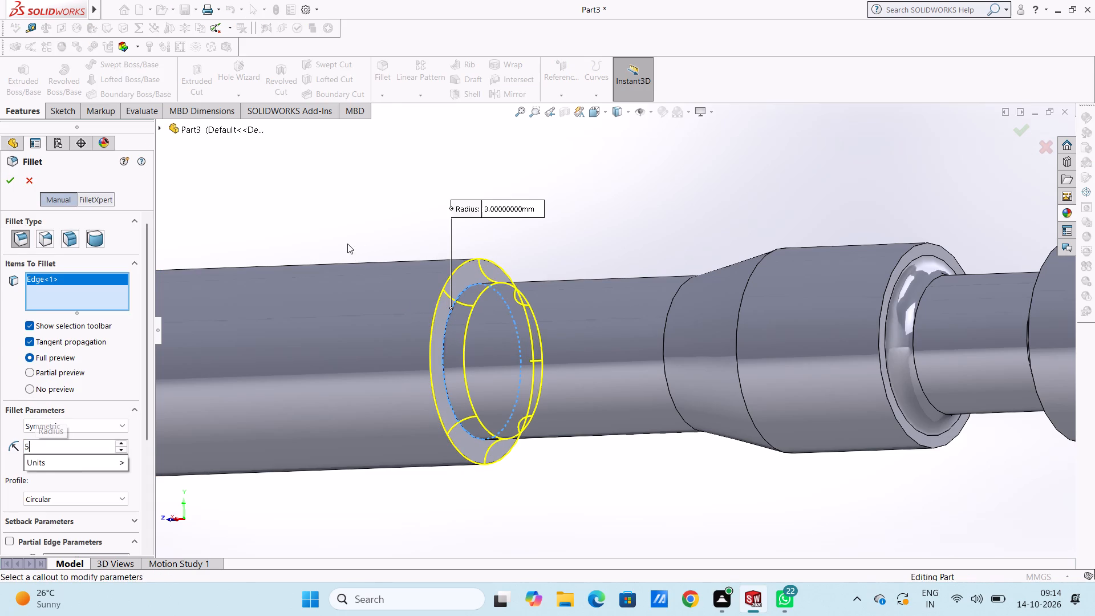
pyautogui.press('Return')
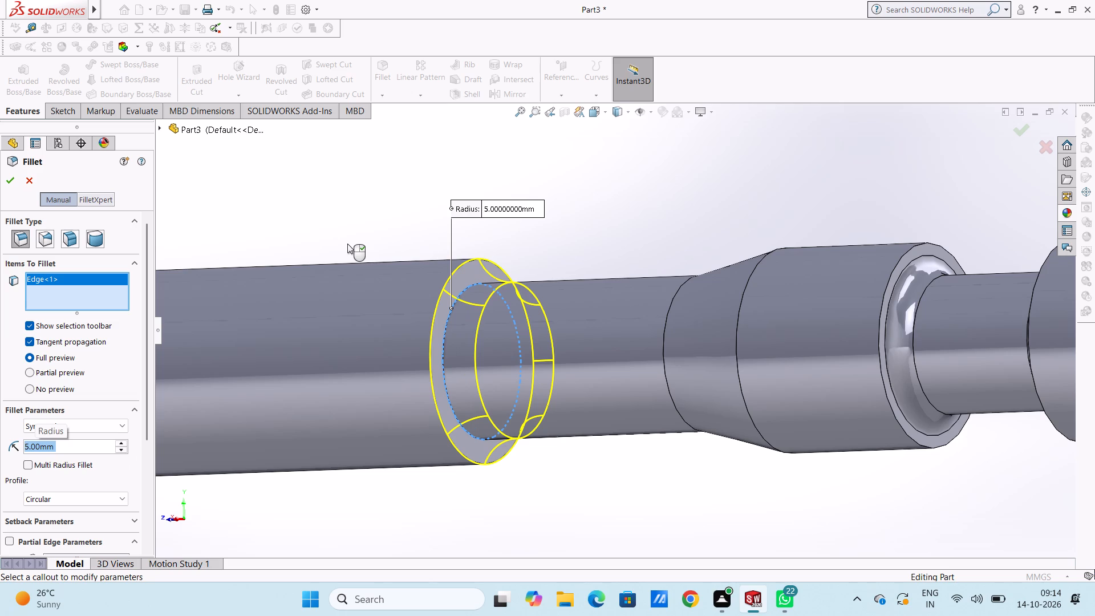
pyautogui.scroll(2, 390, 213)
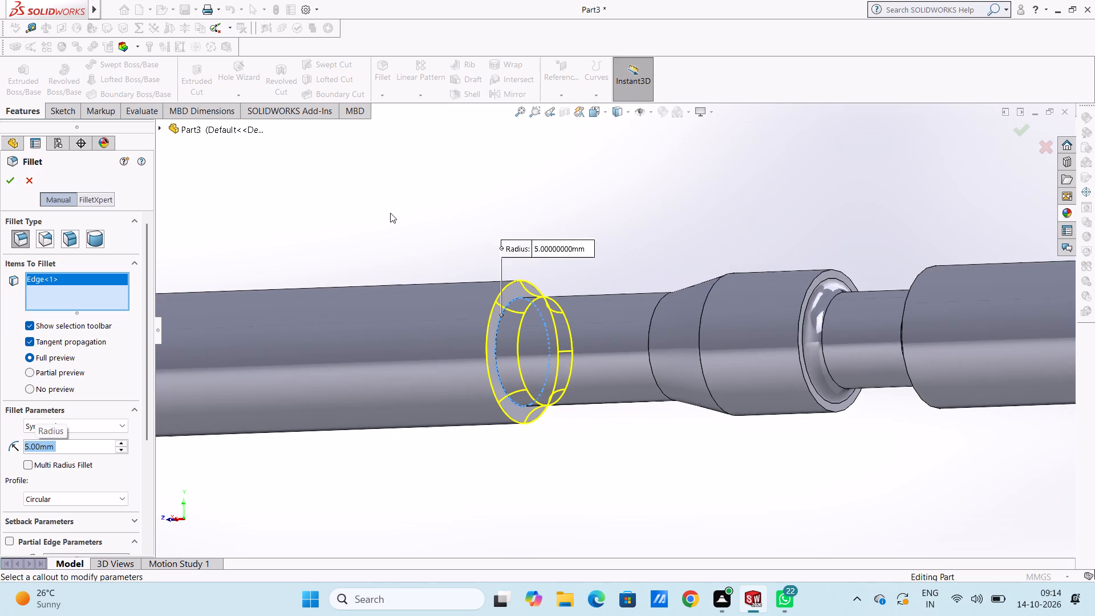
pyautogui.moveTo(396, 217); pyautogui.dragTo(433, 245, button='middle')
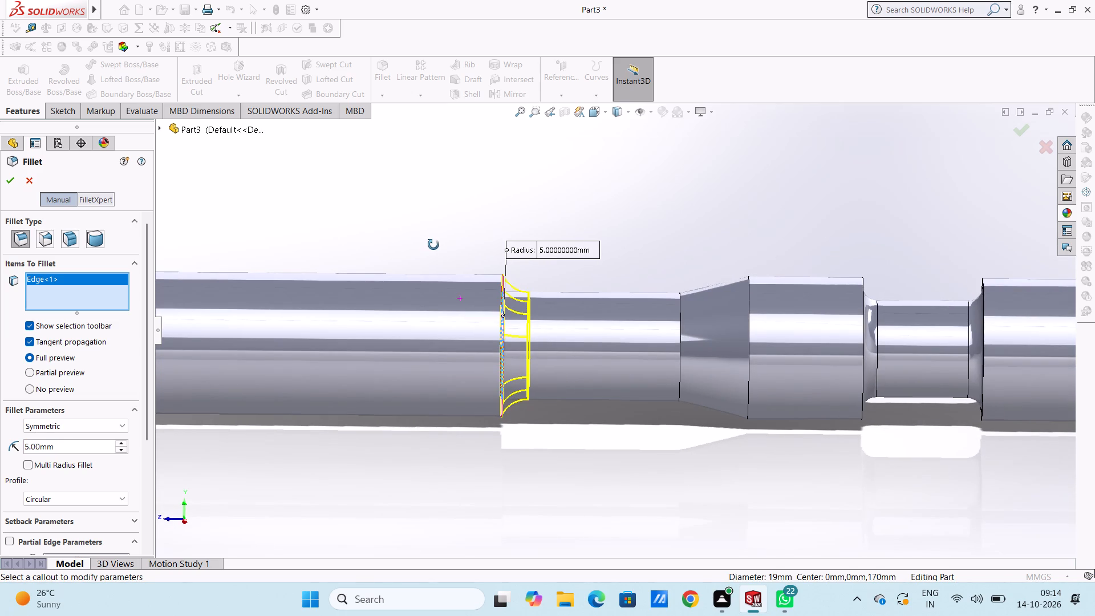
pyautogui.moveTo(433, 245); pyautogui.dragTo(428, 246, button='middle')
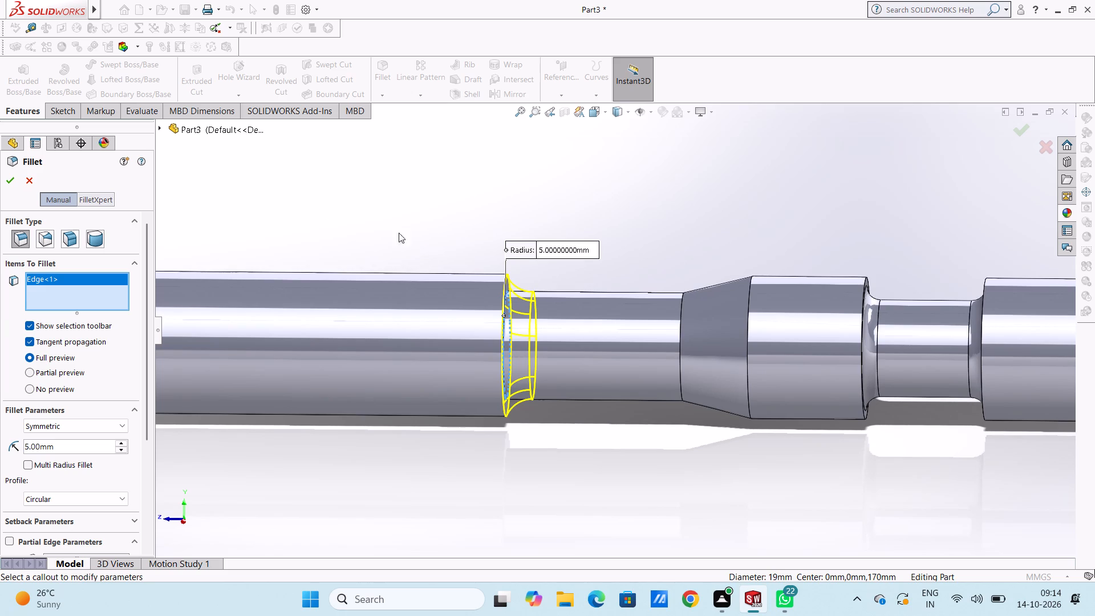
pyautogui.click(13, 188)
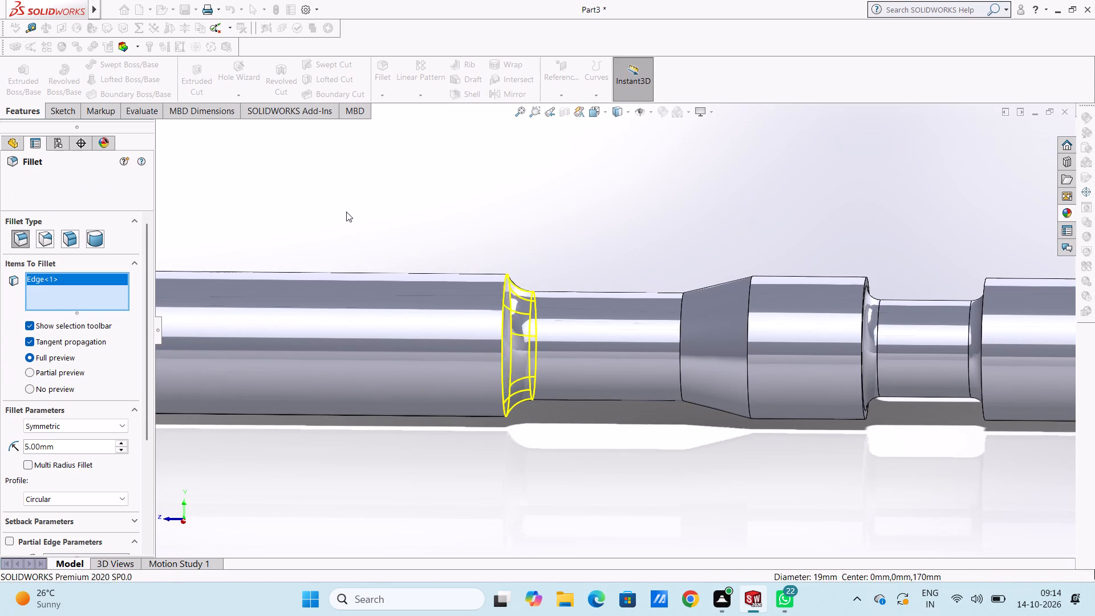
# Examine the whole shaft from several angles, including the new fillet and the long 25 mm section.
pyautogui.scroll(4, 346, 211)
pyautogui.moveTo(354, 214); pyautogui.dragTo(383, 244, button='middle')
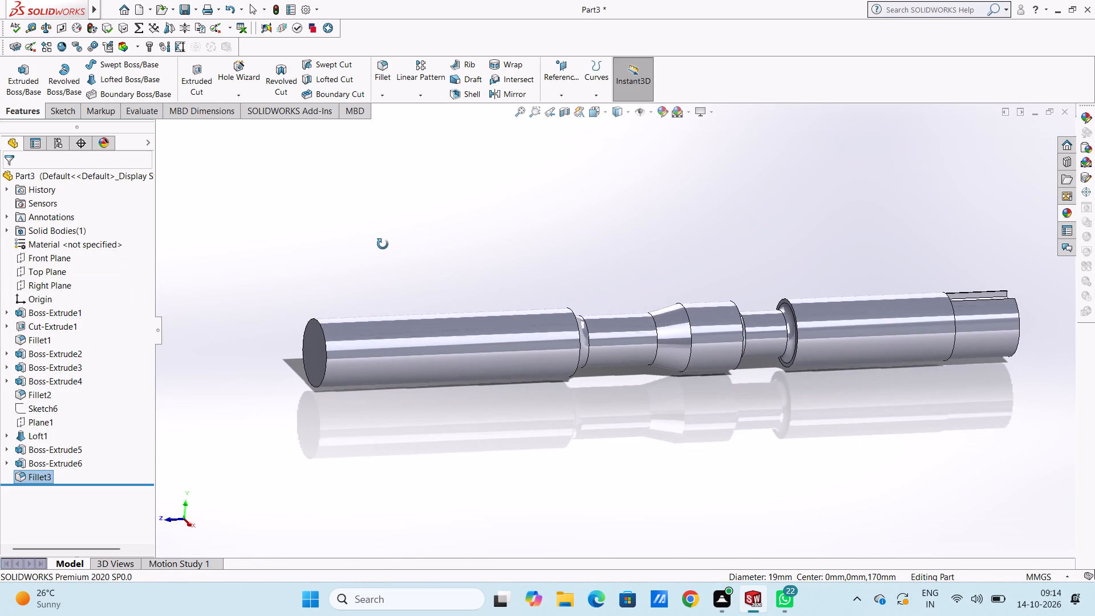
pyautogui.moveTo(383, 244); pyautogui.dragTo(346, 242, button='middle')
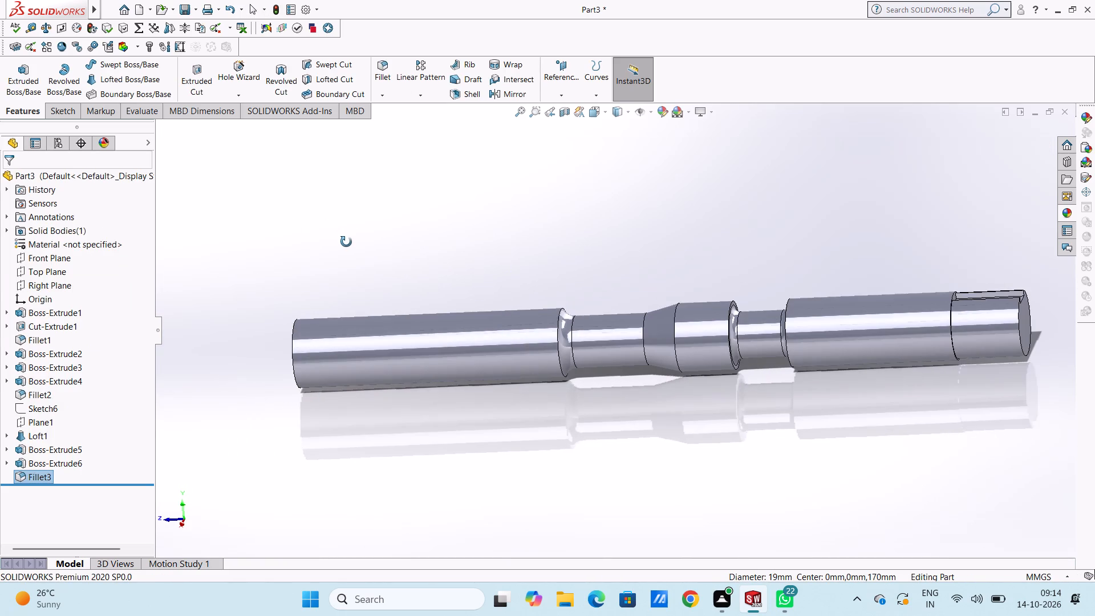
pyautogui.moveTo(346, 242); pyautogui.dragTo(371, 252, button='middle')
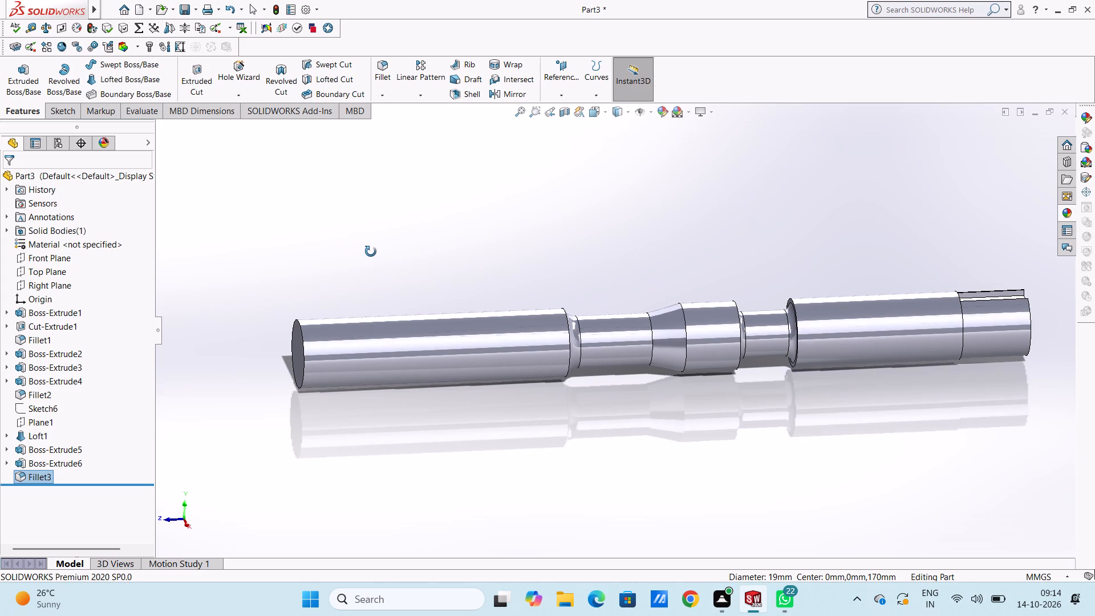
pyautogui.moveTo(371, 252); pyautogui.dragTo(389, 273, button='middle')
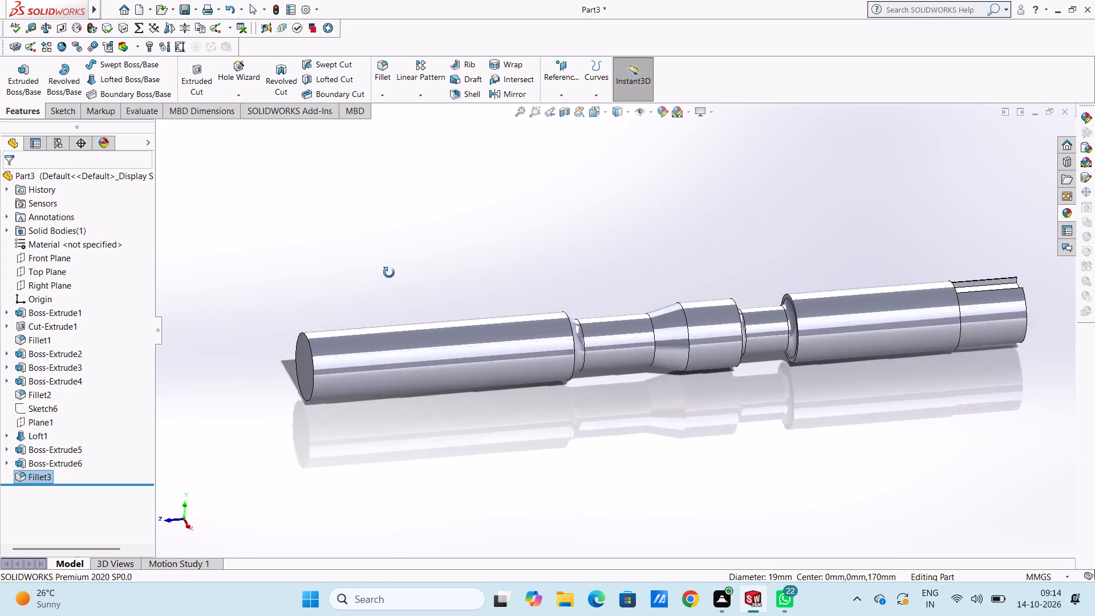
pyautogui.moveTo(389, 273); pyautogui.dragTo(396, 277, button='middle')
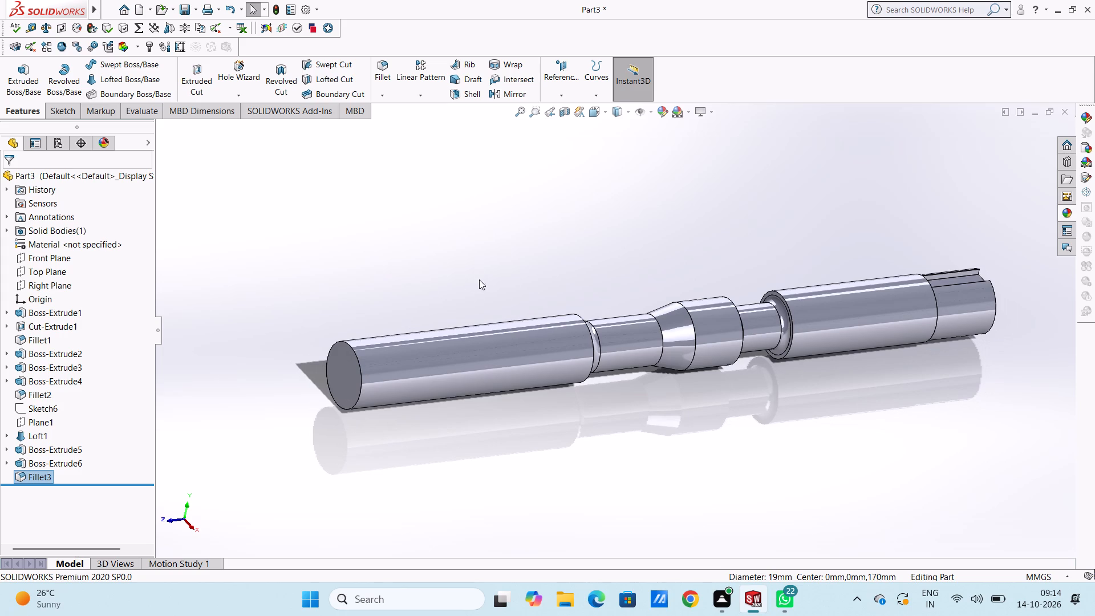
pyautogui.scroll(3, 496, 271)
pyautogui.moveTo(642, 339); pyautogui.dragTo(610, 382, button='middle')
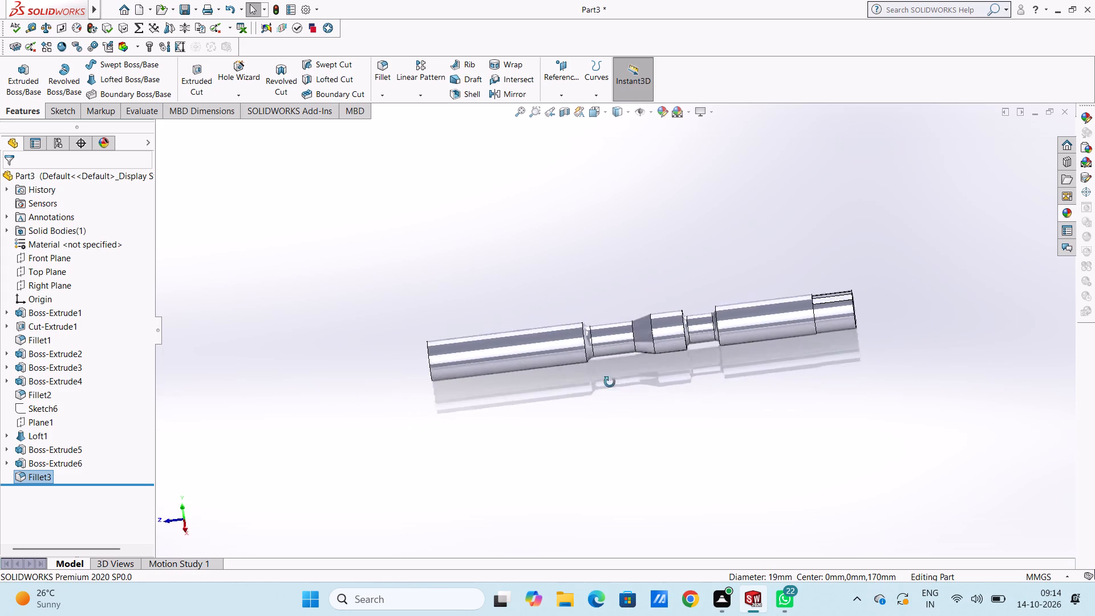
# Examine the whole shaft from several angles, checking the necks, taper, slotted end and the free end of the 98 mm-long section.
pyautogui.moveTo(610, 382); pyautogui.dragTo(639, 379, button='middle')
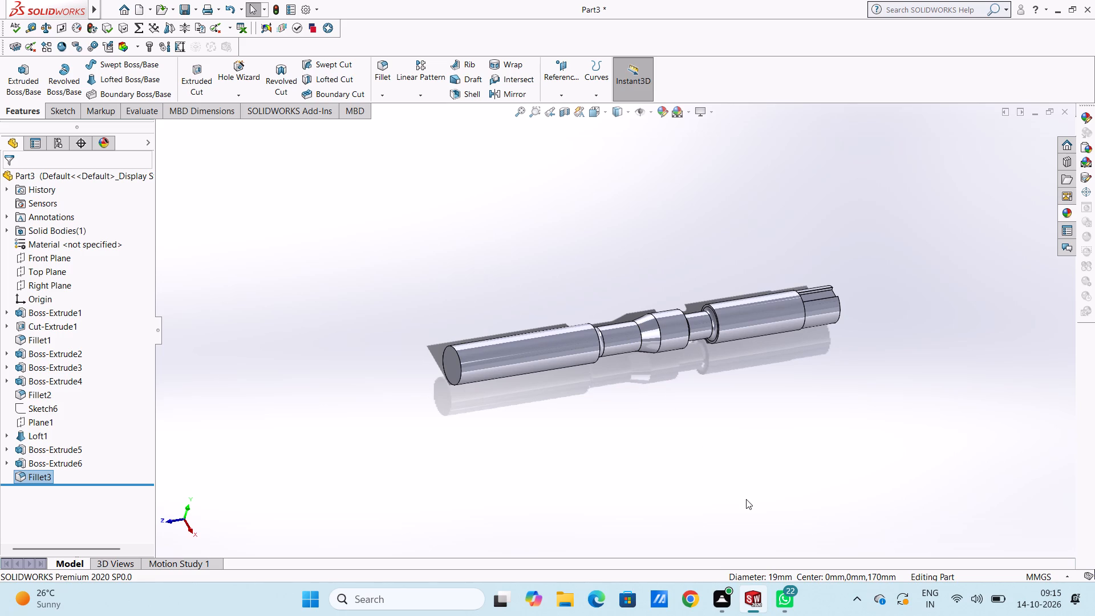
pyautogui.moveTo(746, 499); pyautogui.dragTo(711, 464, button='middle')
pyautogui.middleClick(711, 464)
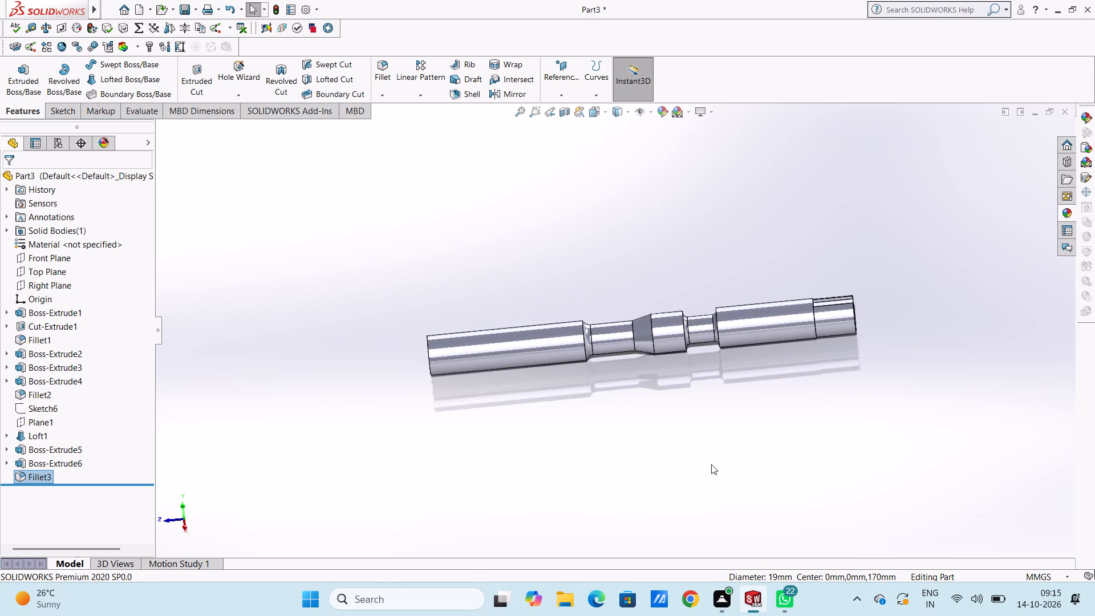
pyautogui.moveTo(711, 464); pyautogui.dragTo(727, 478, button='middle')
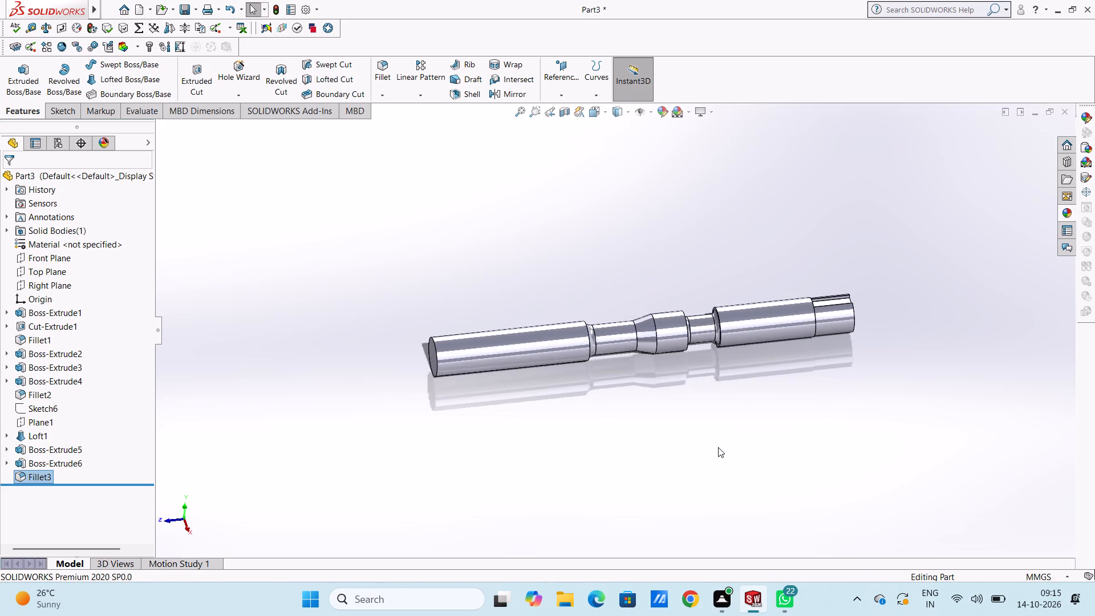
pyautogui.scroll(4, 717, 432)
pyautogui.moveTo(624, 417); pyautogui.dragTo(638, 467, button='middle')
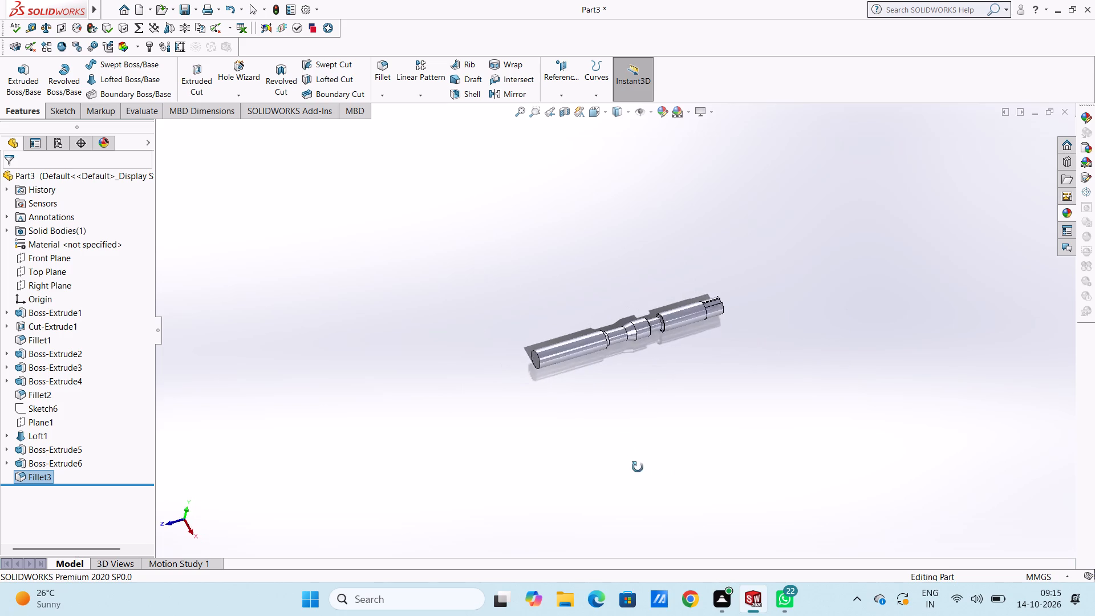
pyautogui.moveTo(638, 467); pyautogui.dragTo(621, 462, button='middle')
pyautogui.moveTo(621, 462); pyautogui.dragTo(659, 473, button='middle')
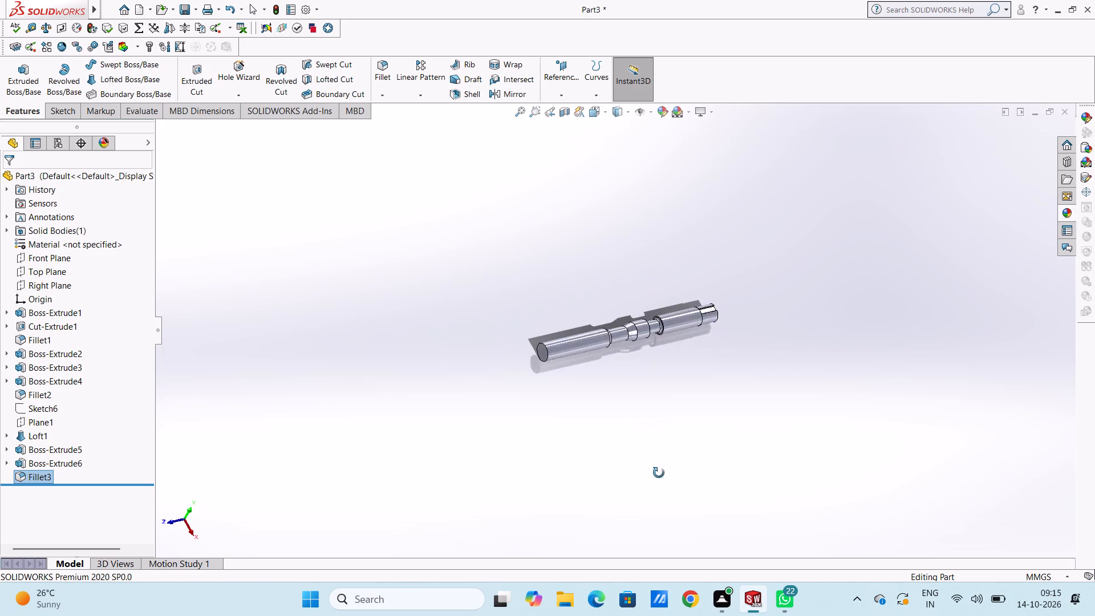
pyautogui.moveTo(659, 473); pyautogui.dragTo(631, 470, button='middle')
pyautogui.moveTo(618, 467); pyautogui.dragTo(595, 479, button='middle')
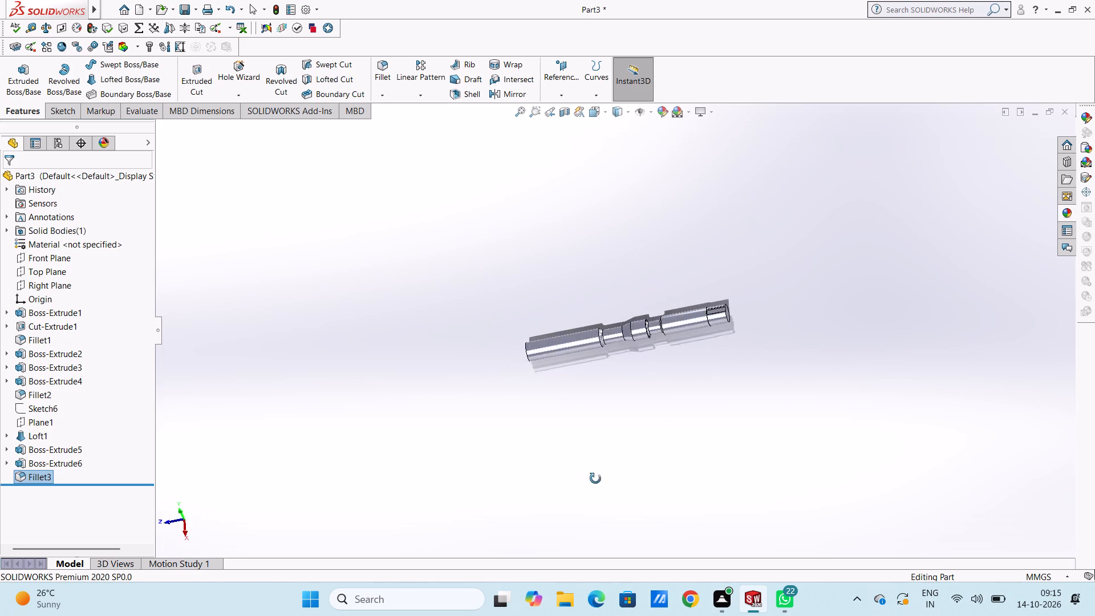
pyautogui.moveTo(595, 479); pyautogui.dragTo(626, 491, button='middle')
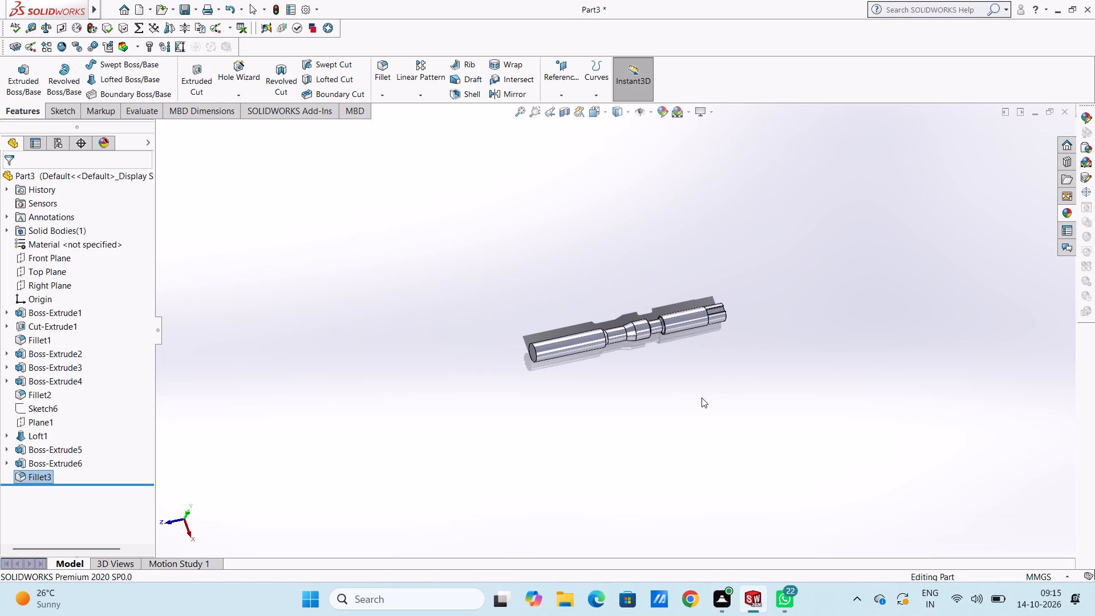
pyautogui.moveTo(707, 390); pyautogui.dragTo(707, 390, button='middle')
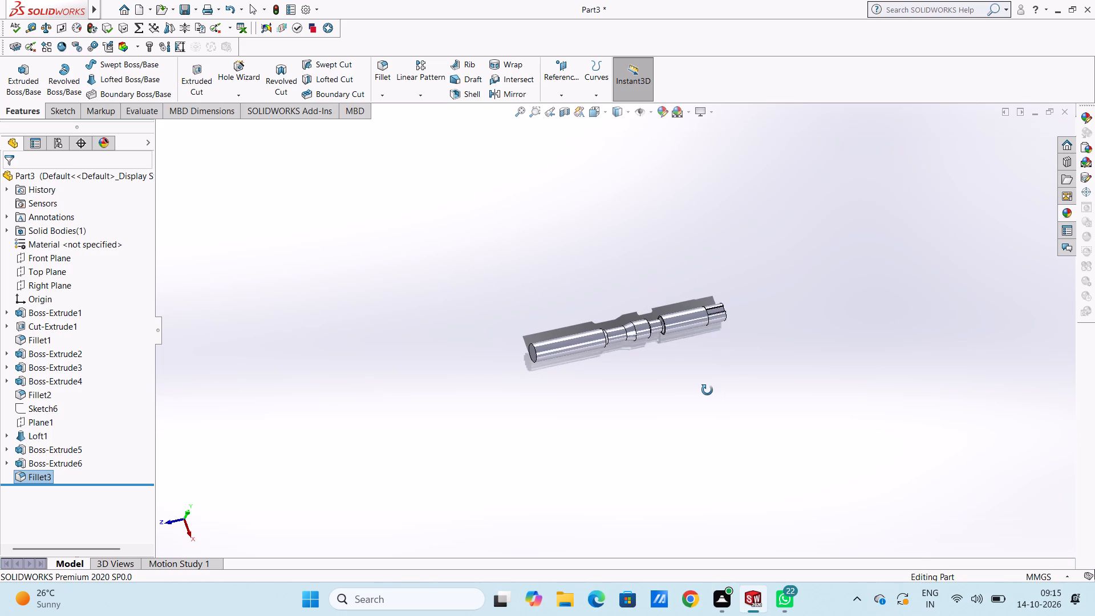
pyautogui.moveTo(707, 390); pyautogui.dragTo(758, 395, button='middle')
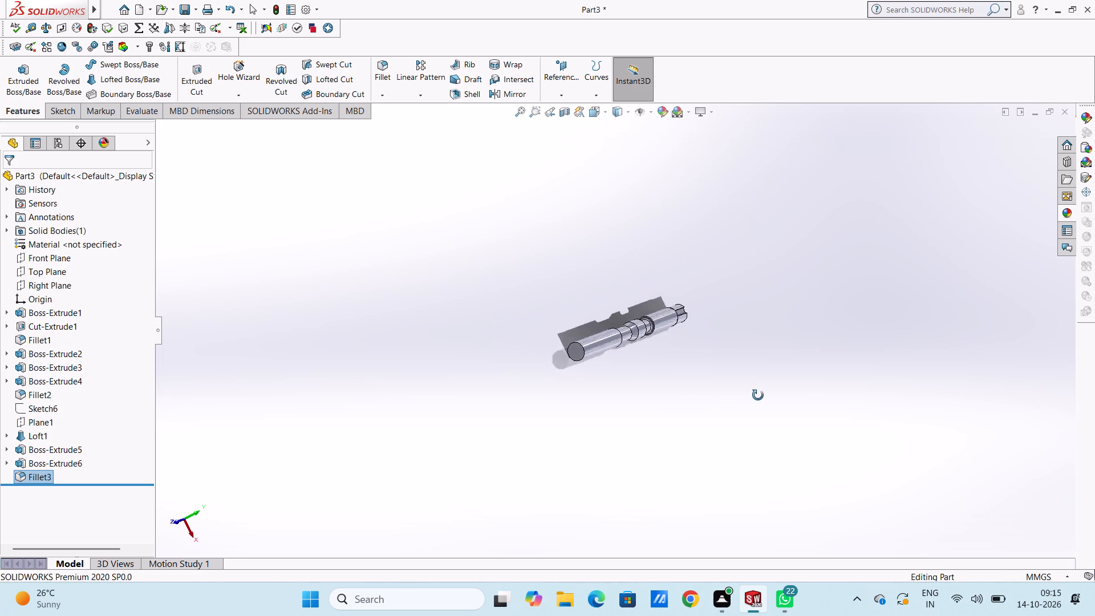
pyautogui.moveTo(758, 395); pyautogui.dragTo(757, 396, button='middle')
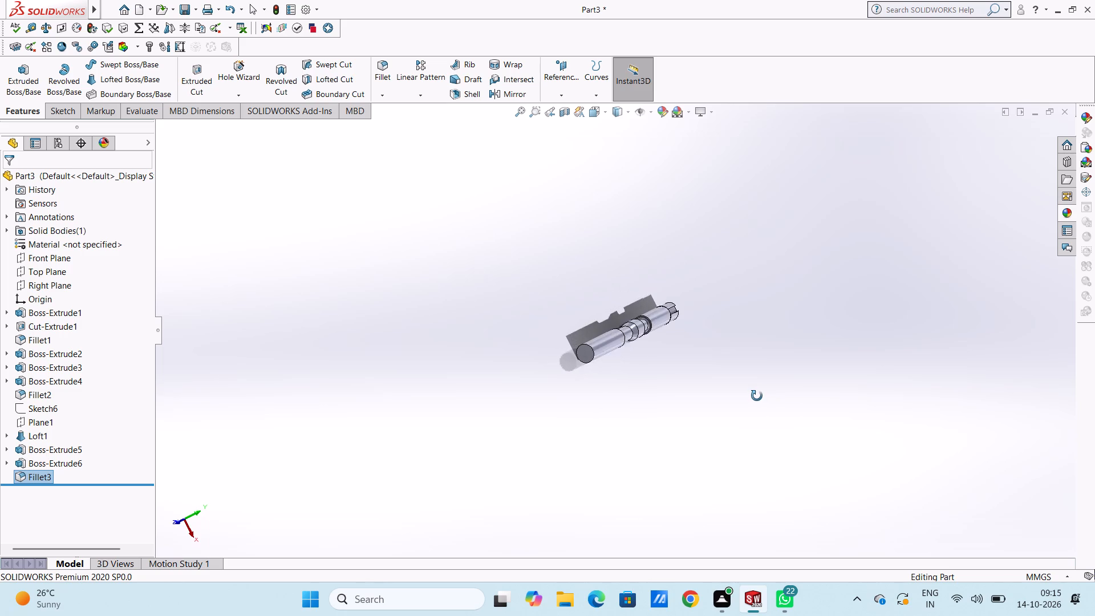
pyautogui.moveTo(757, 396); pyautogui.dragTo(755, 395, button='middle')
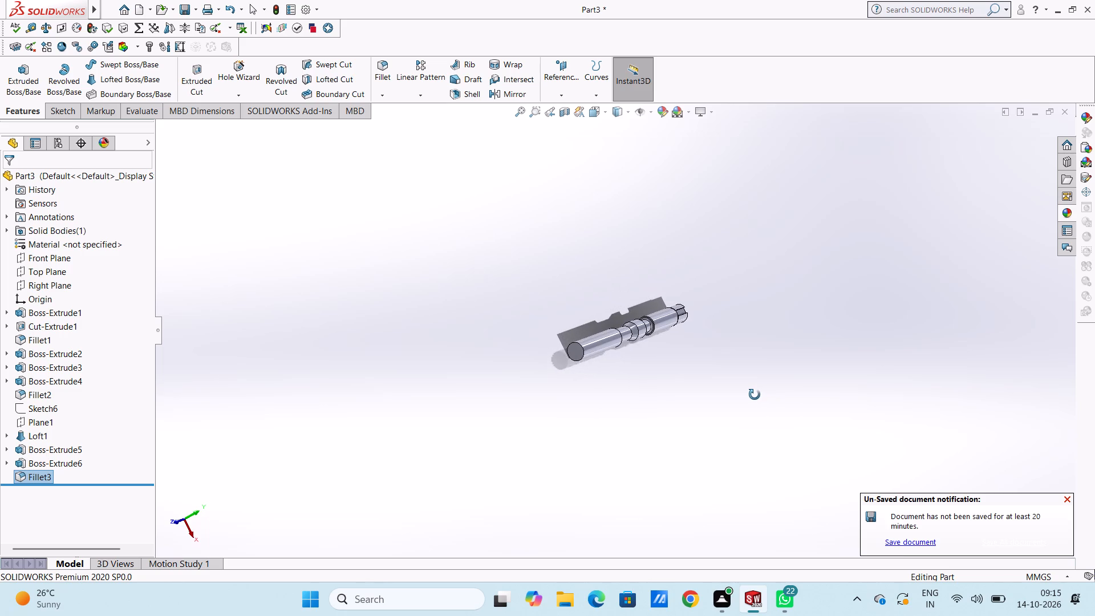
pyautogui.moveTo(755, 395); pyautogui.dragTo(770, 398, button='middle')
pyautogui.scroll(1, 663, 330)
pyautogui.scroll(-3, 663, 330)
pyautogui.scroll(-1, 534, 358)
pyautogui.moveTo(533, 356); pyautogui.dragTo(465, 375, button='middle')
pyautogui.scroll(-2, 483, 355)
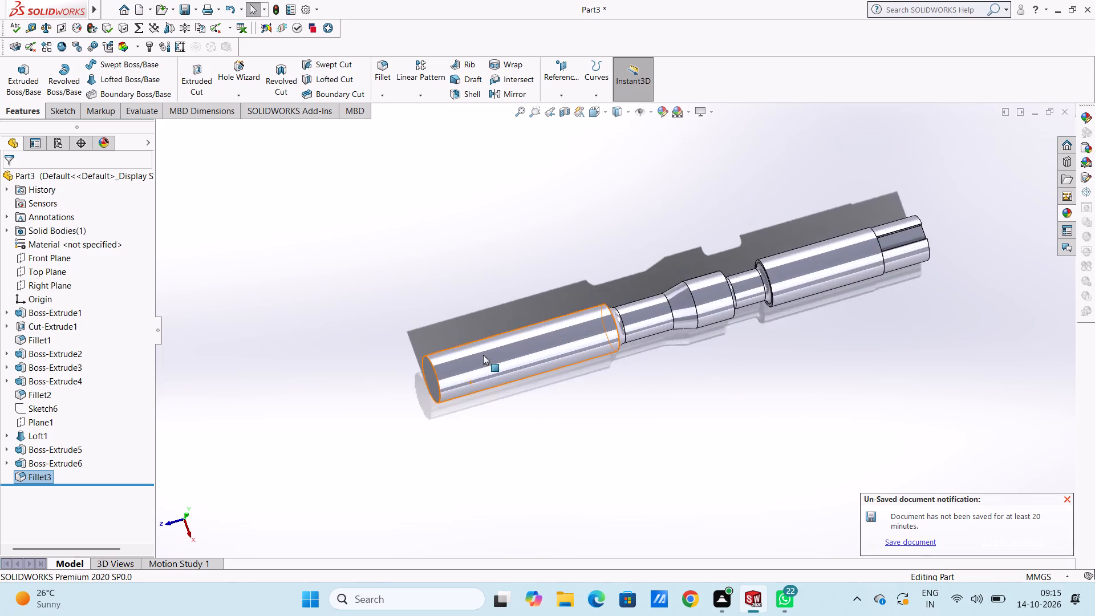
pyautogui.scroll(-1, 483, 355)
pyautogui.scroll(3, 666, 388)
pyautogui.moveTo(679, 390); pyautogui.dragTo(705, 389, button='middle')
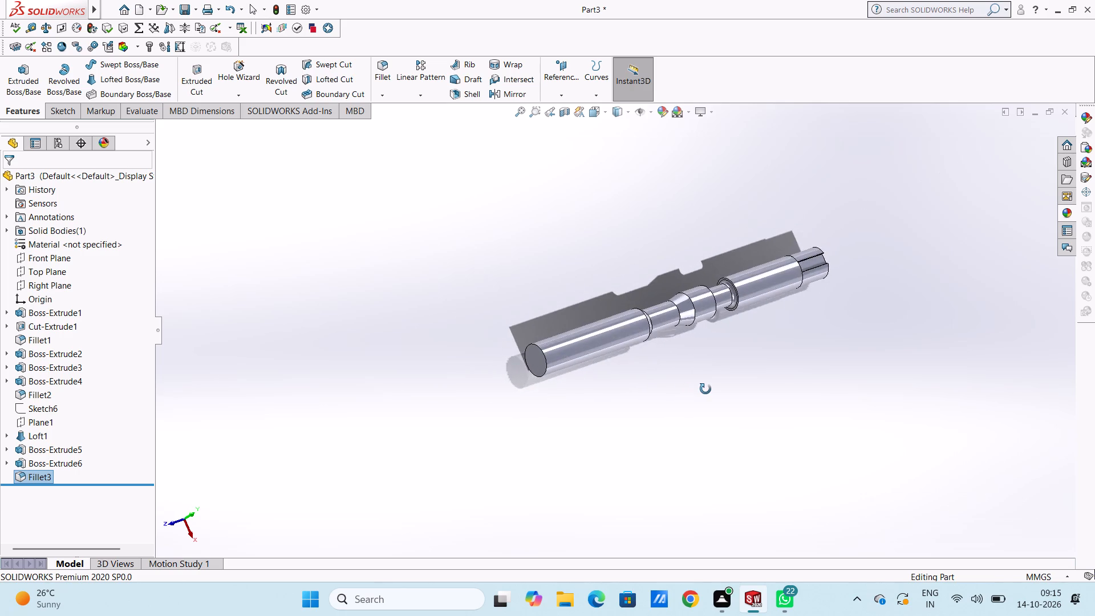
pyautogui.moveTo(705, 389); pyautogui.dragTo(670, 410, button='middle')
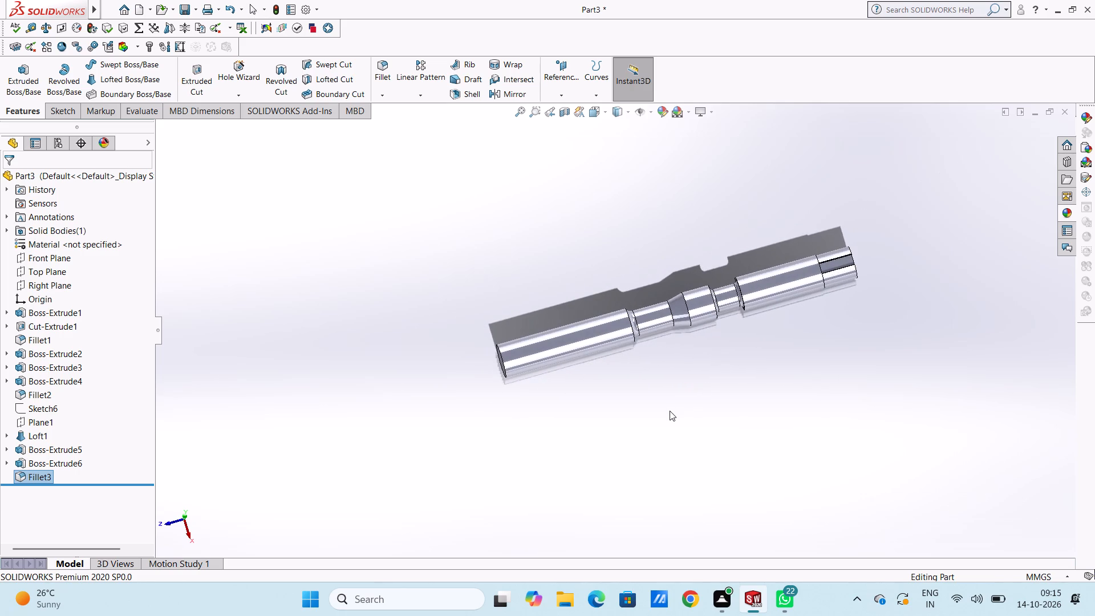
# Sketch a circle about 16 mm in diameter, centred on the origin, on the free end face of the 98 mm-long section.
pyautogui.hotkey('ctrl', '1')
pyautogui.scroll(6, 670, 411)
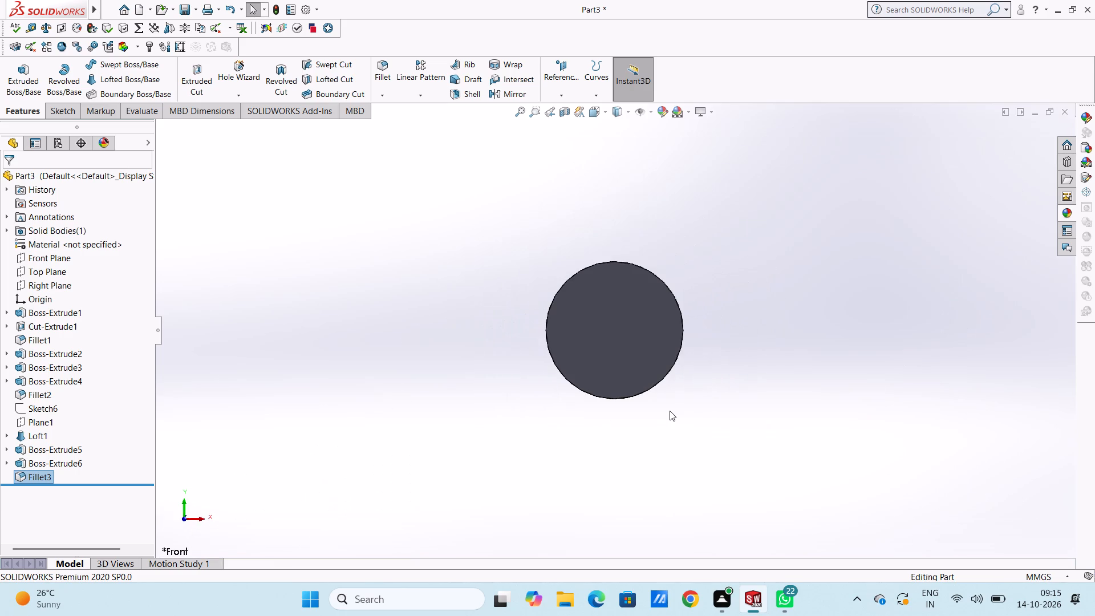
pyautogui.click(602, 325)
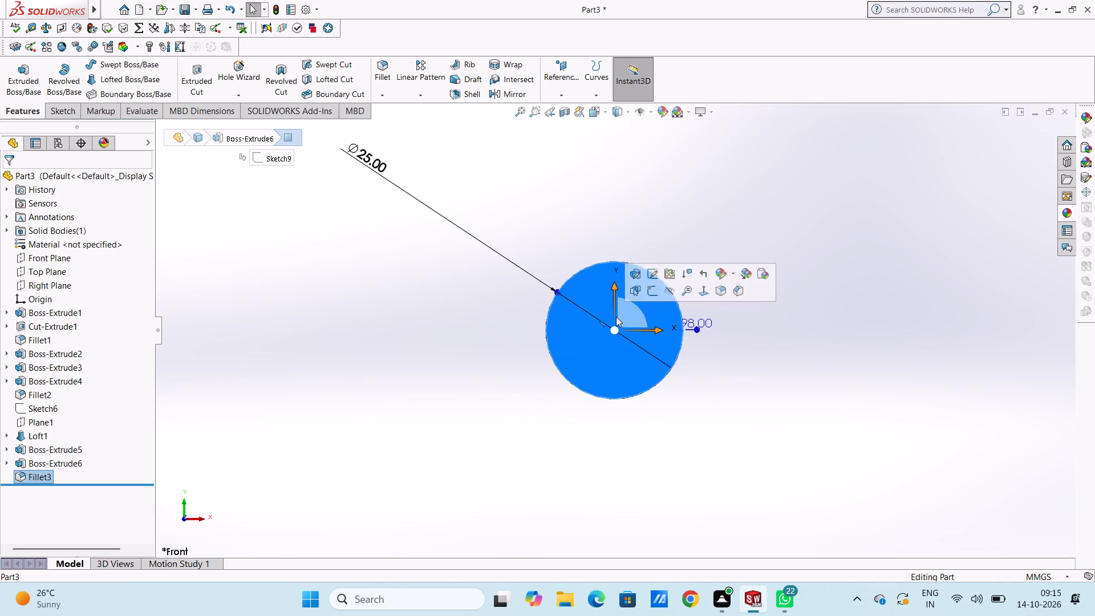
pyautogui.click(654, 294)
pyautogui.click(676, 264)
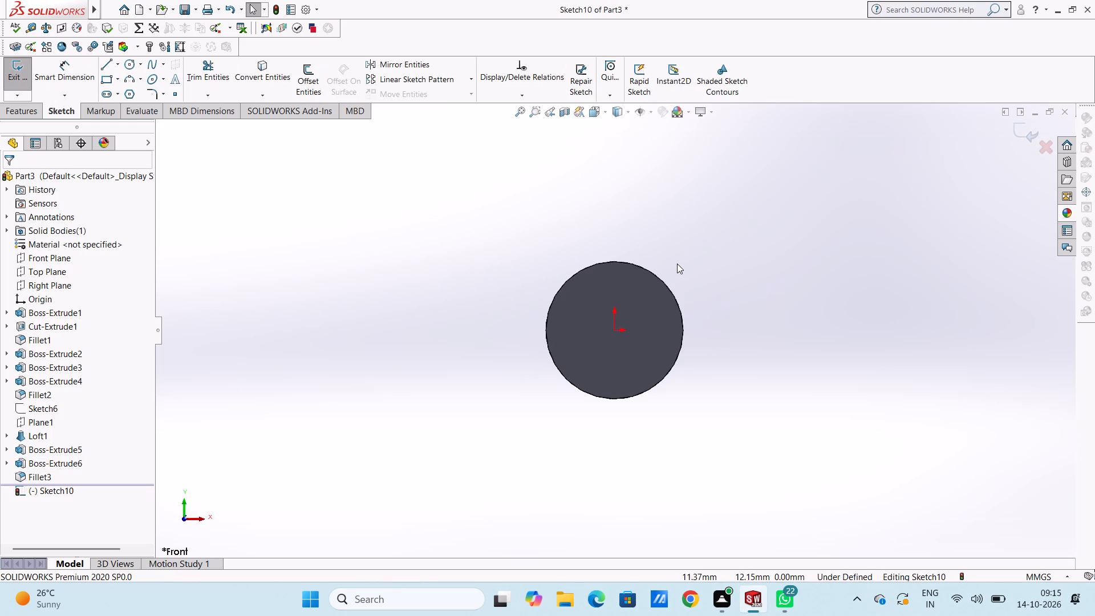
pyautogui.click(131, 60)
pyautogui.click(617, 330)
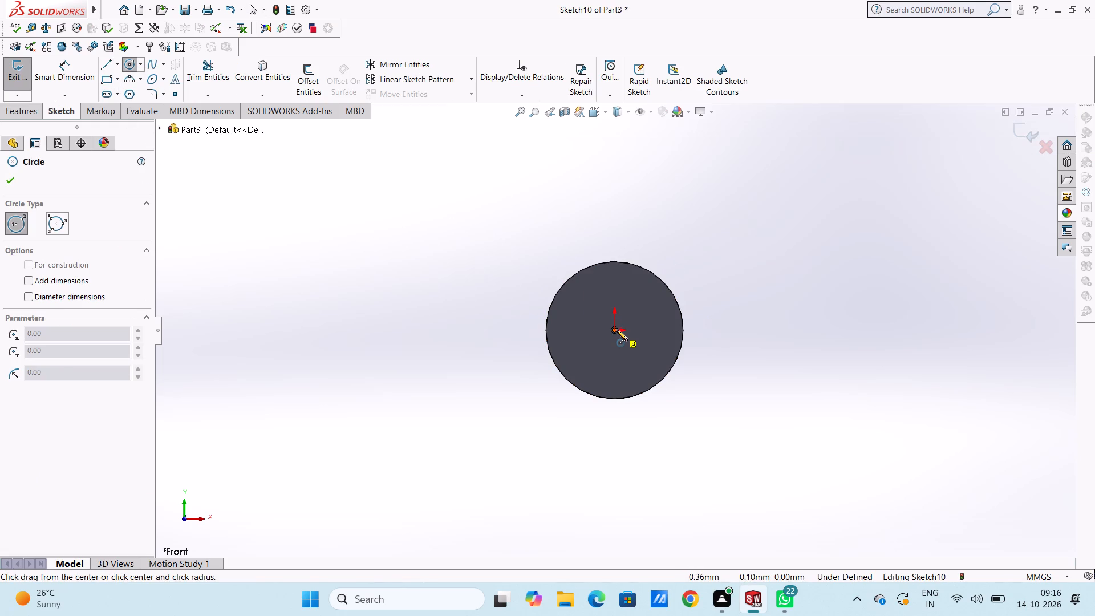
pyautogui.click(586, 363)
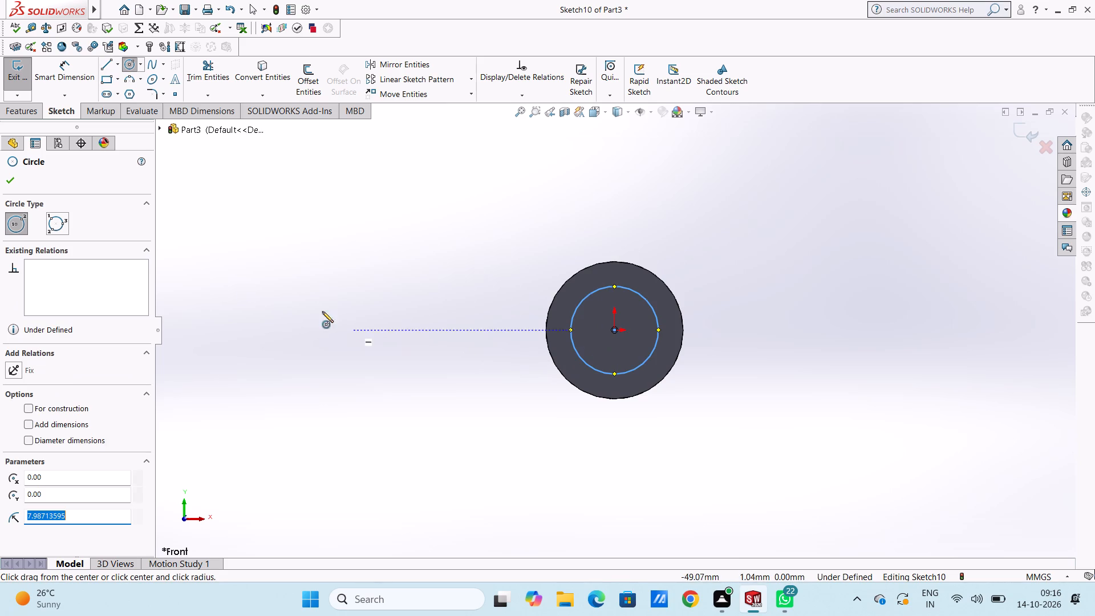
pyautogui.click(17, 187)
# Dimension the circle on the 98 mm-long section's end face at 20 mm diameter.
pyautogui.click(75, 63)
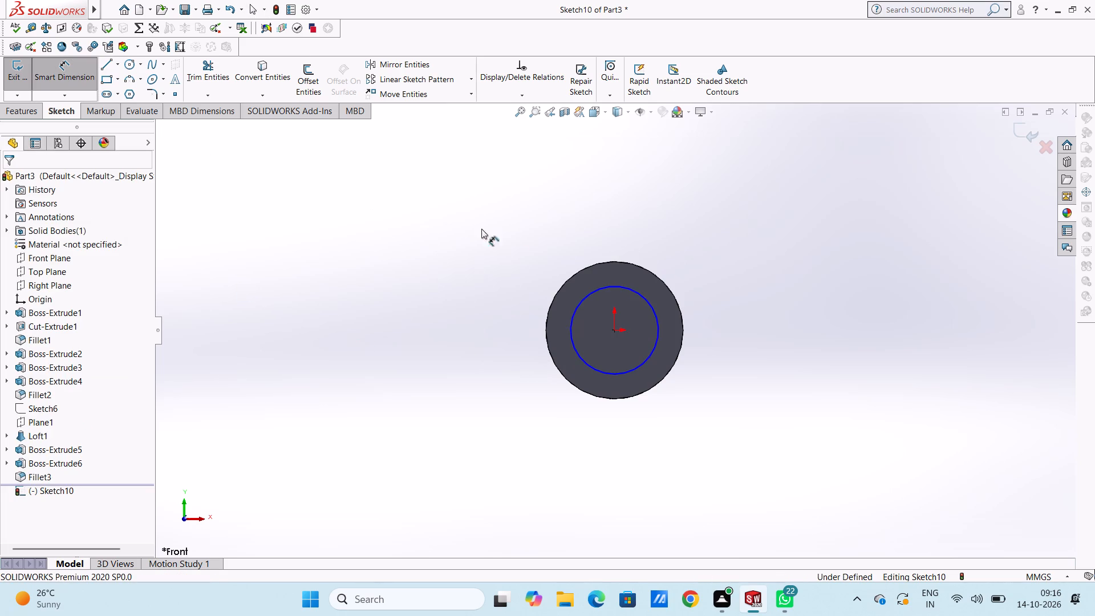
pyautogui.click(571, 325)
pyautogui.click(390, 431)
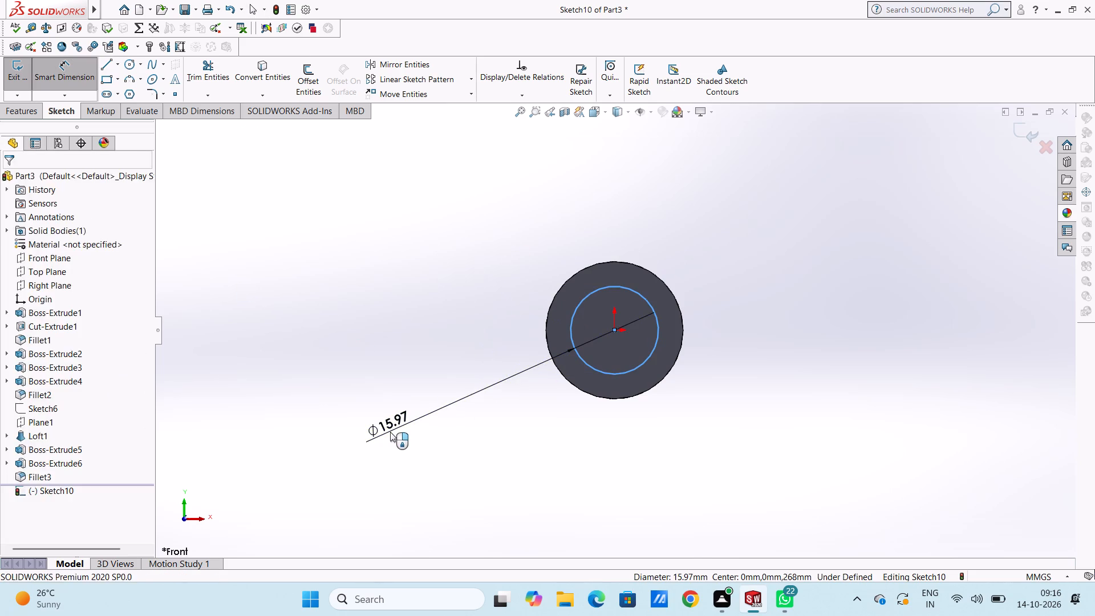
pyautogui.write('20')
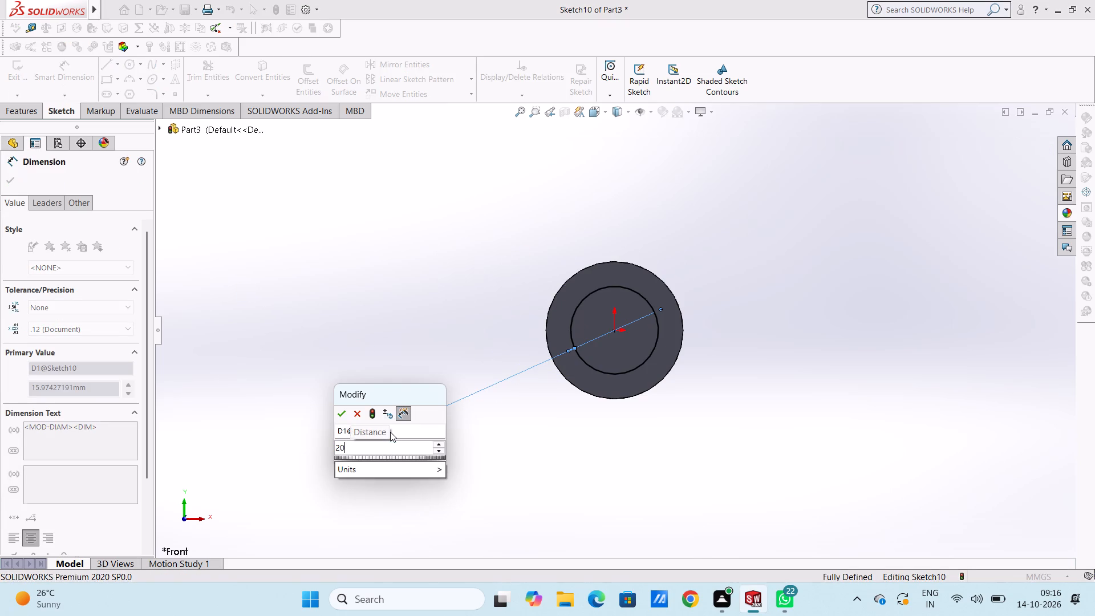
pyautogui.press('Return')
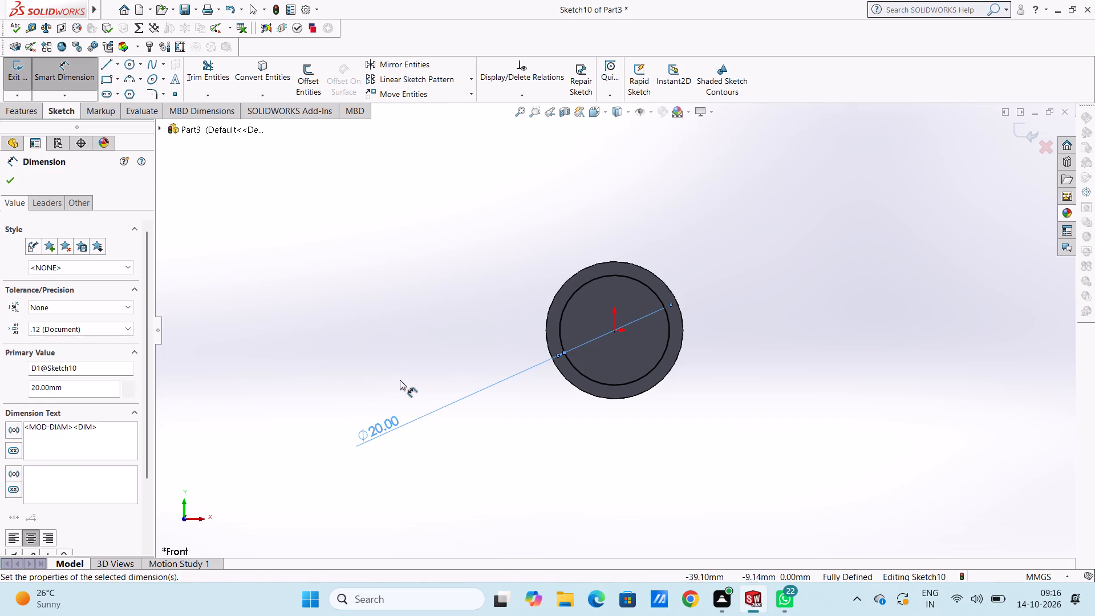
pyautogui.click(400, 379)
# Extrude the 20 mm circle 40 mm outward from the 98 mm-long section's end face, merged with the shaft.
pyautogui.scroll(6, 416, 342)
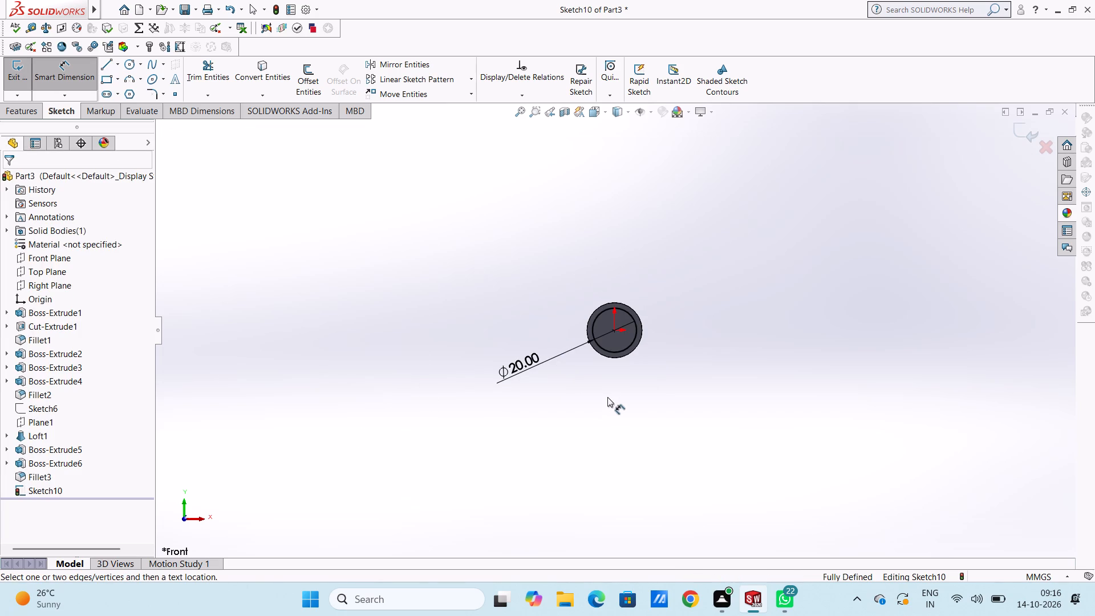
pyautogui.scroll(-1, 674, 359)
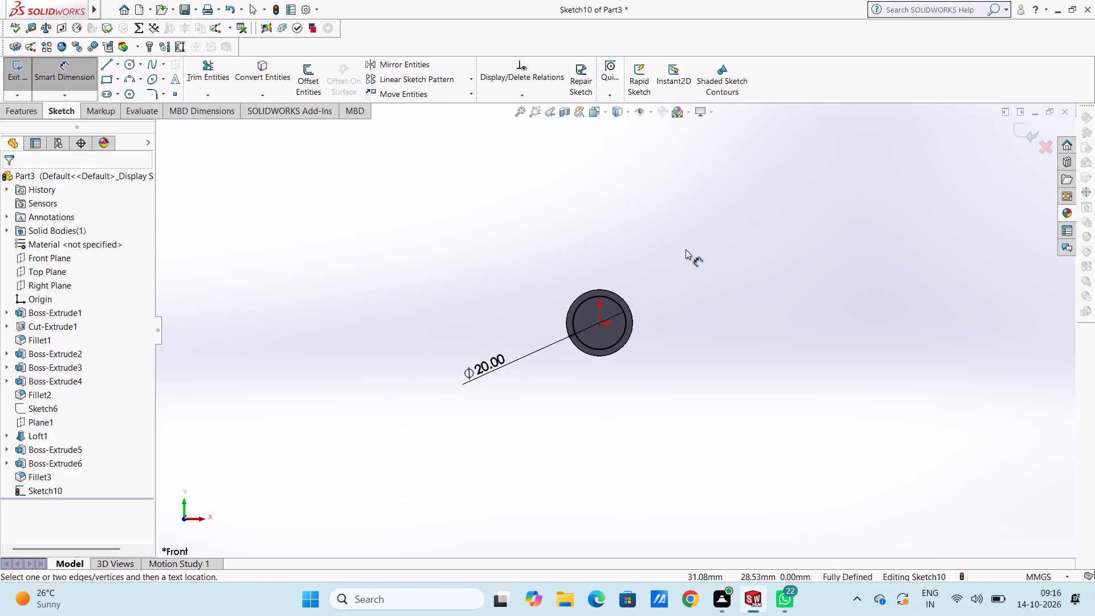
pyautogui.scroll(2, 686, 249)
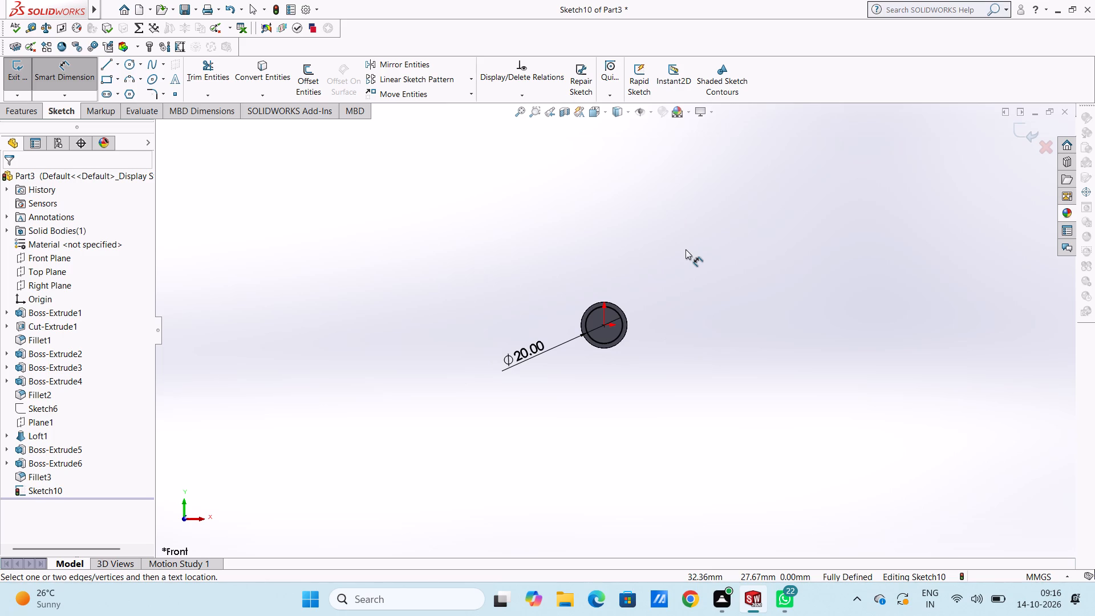
pyautogui.moveTo(684, 249); pyautogui.dragTo(647, 283, button='middle')
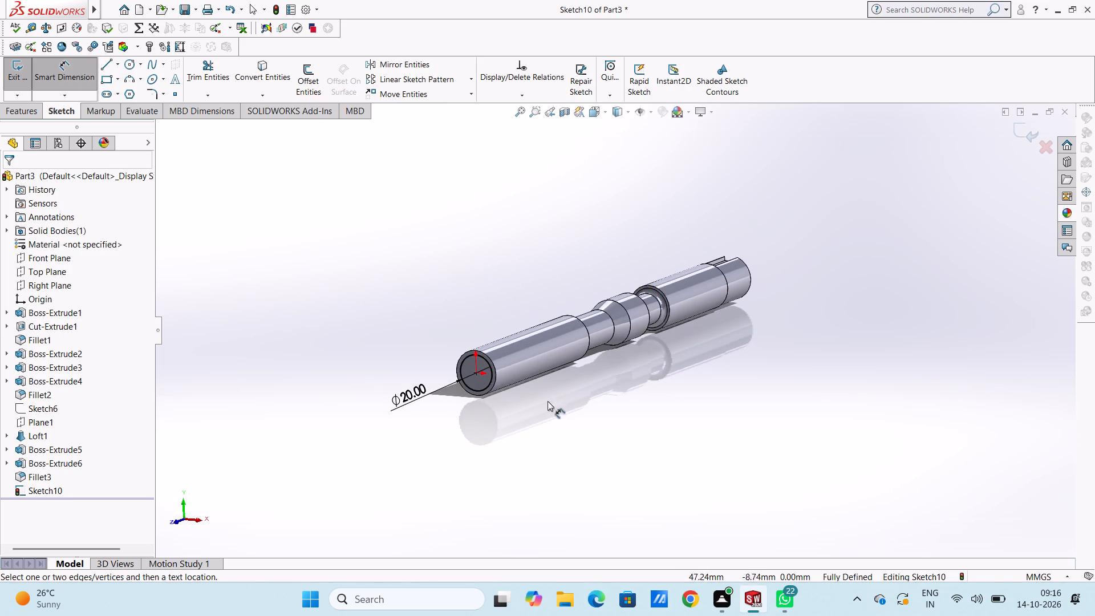
pyautogui.scroll(3, 547, 401)
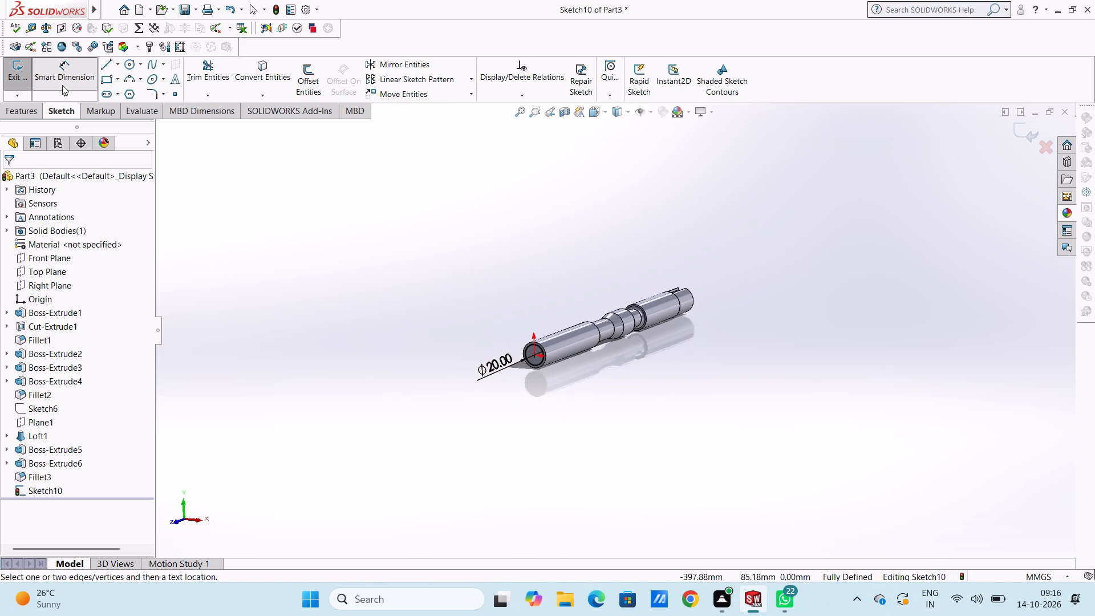
pyautogui.click(62, 85)
pyautogui.click(29, 113)
pyautogui.click(29, 87)
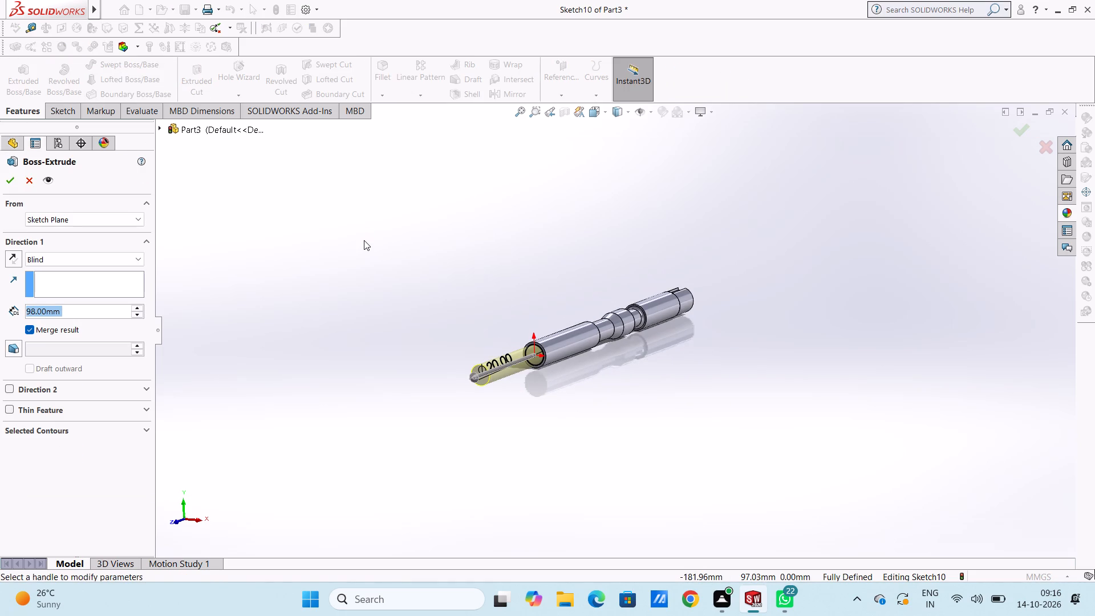
pyautogui.write('40')
pyautogui.press('Return')
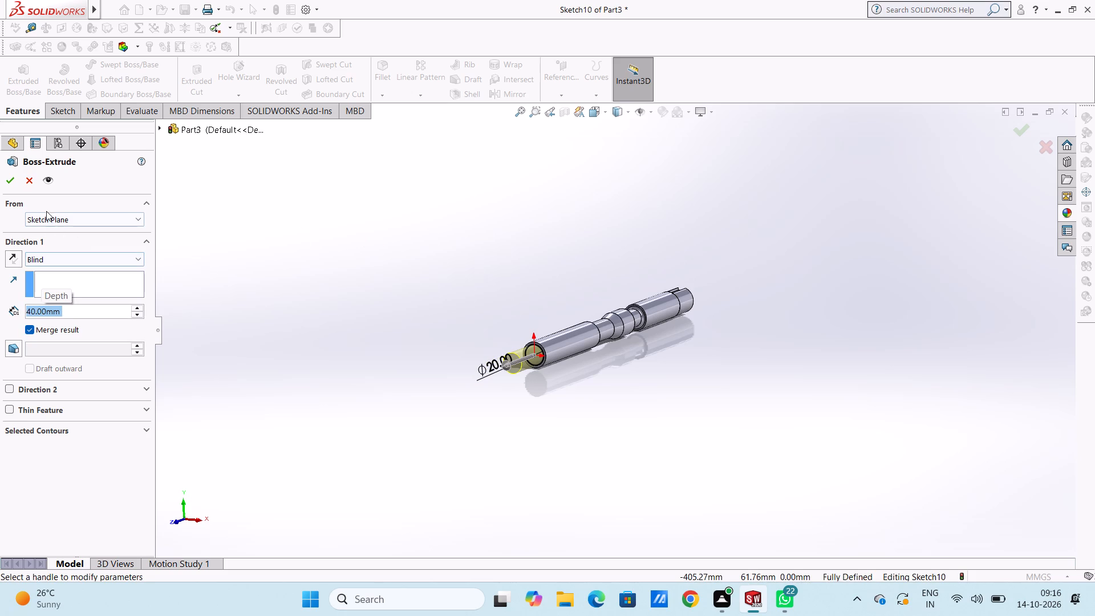
pyautogui.click(7, 179)
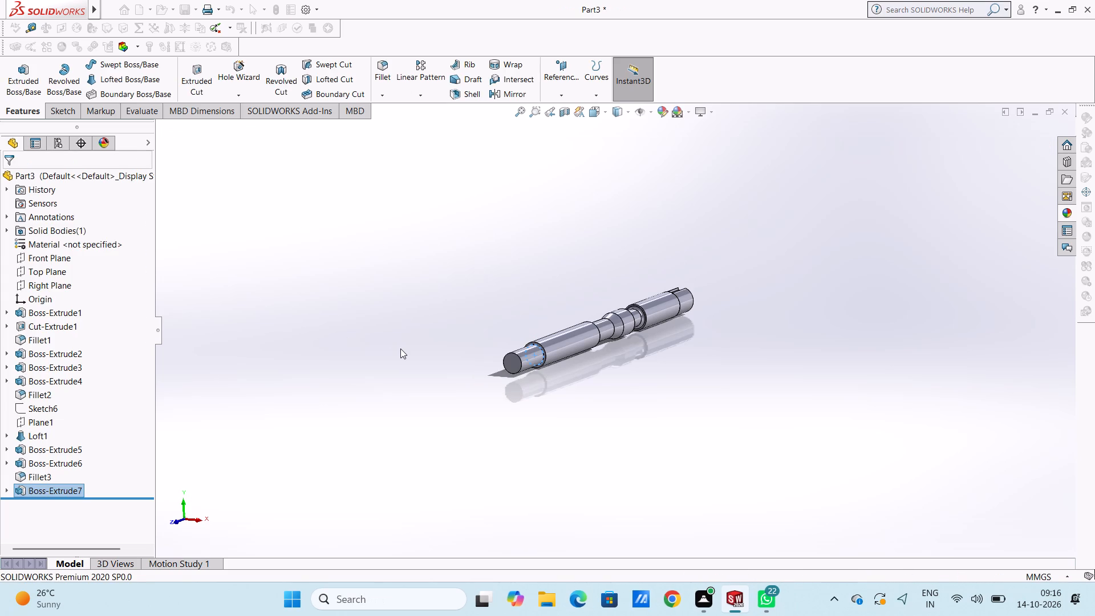
pyautogui.click(400, 347)
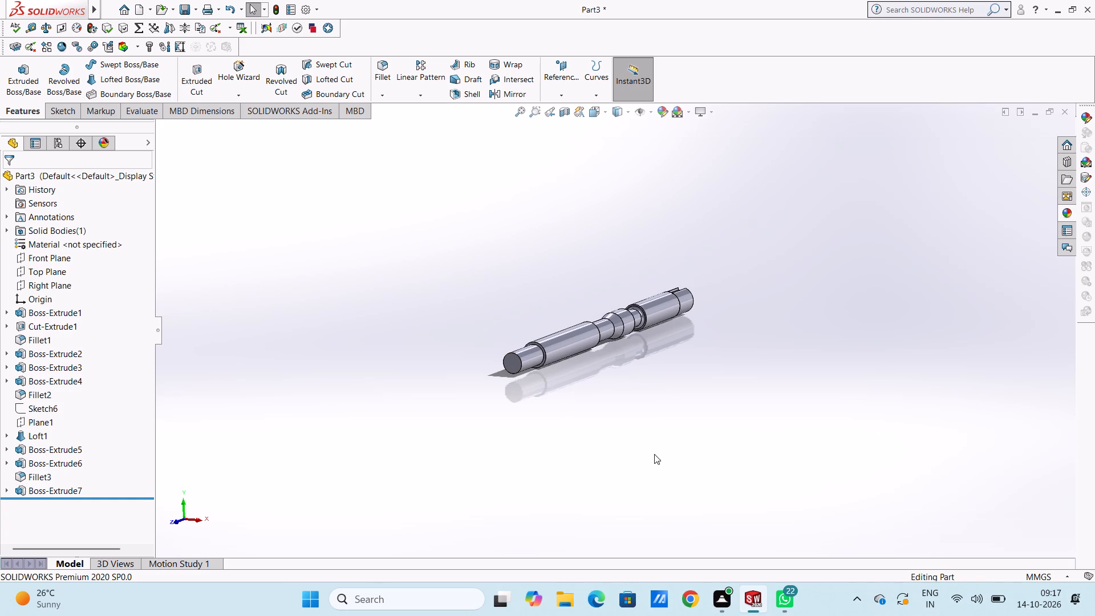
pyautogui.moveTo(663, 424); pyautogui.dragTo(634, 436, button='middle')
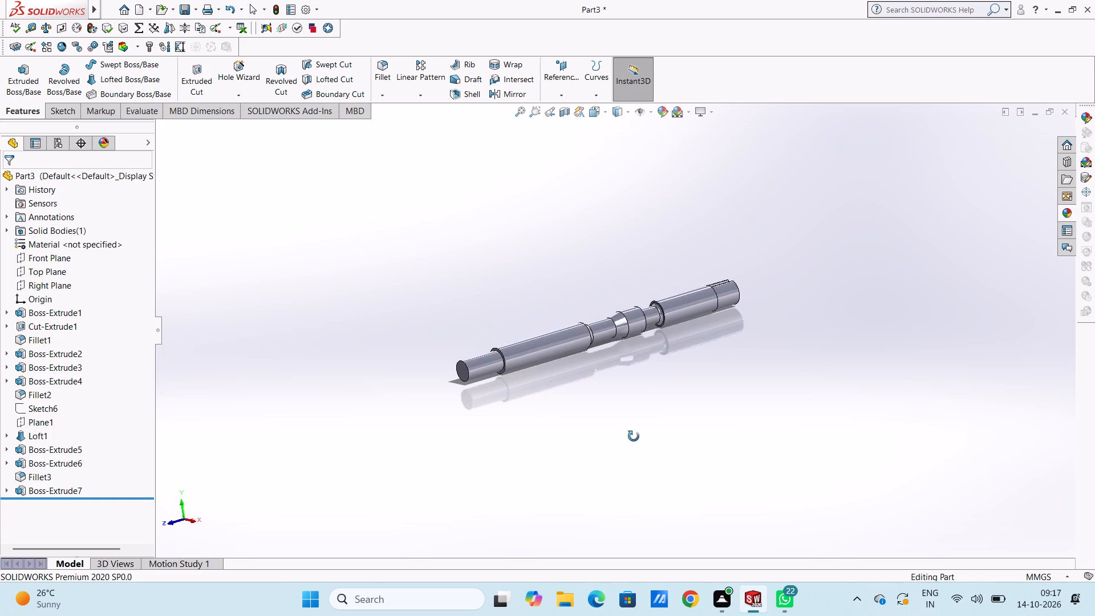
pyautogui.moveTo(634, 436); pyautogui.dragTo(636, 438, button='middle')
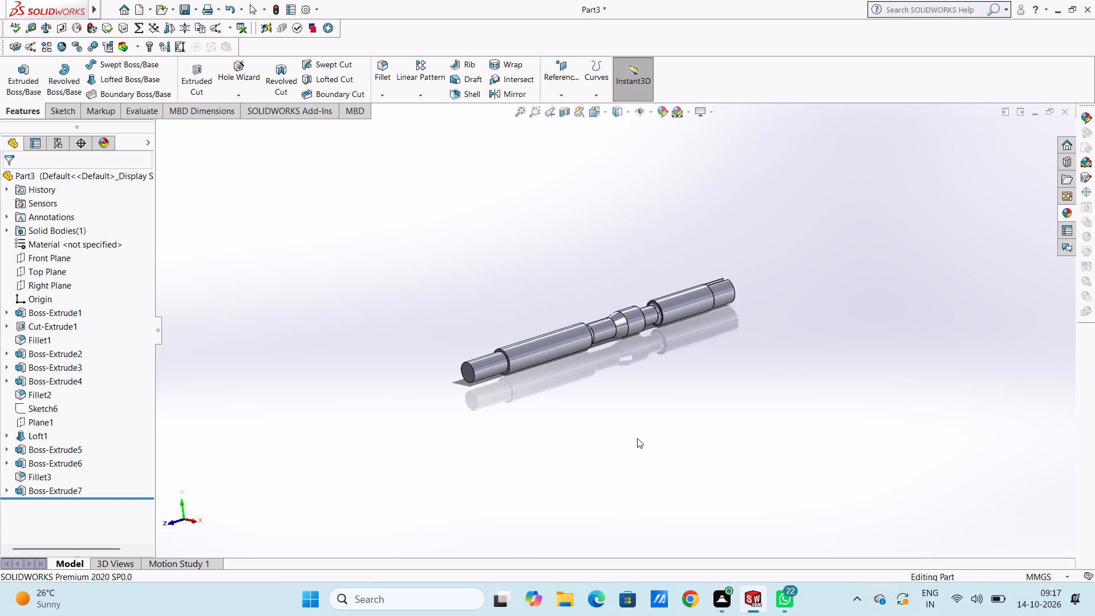
# Sketch a circle 20 mm in diameter, centred on the origin, on the free end face of the 40 mm-long section.
pyautogui.scroll(-1, 624, 461)
pyautogui.moveTo(630, 459); pyautogui.dragTo(687, 432, button='middle')
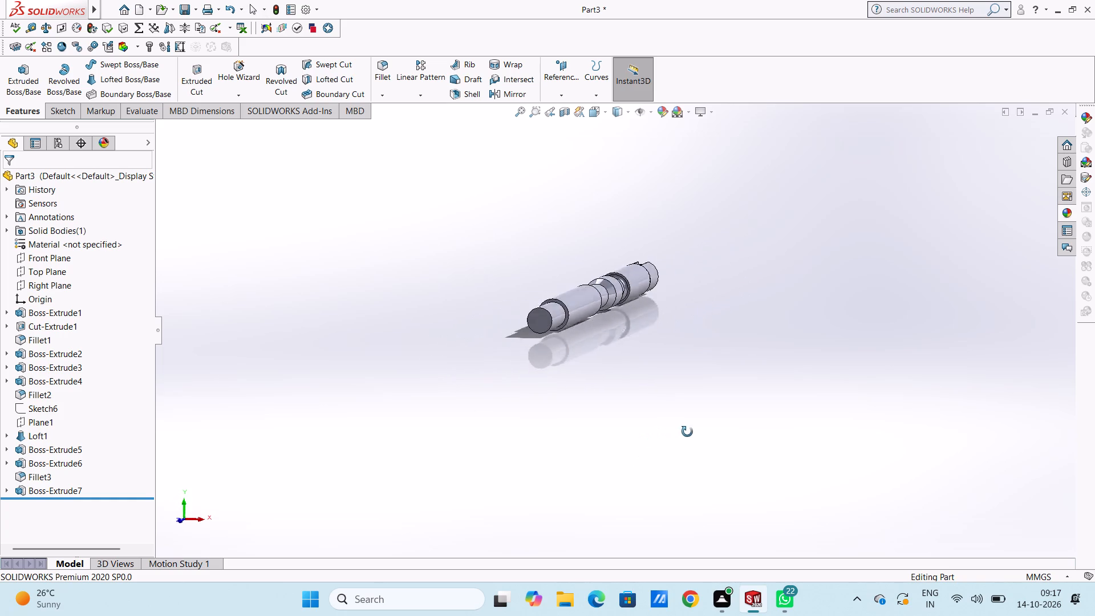
pyautogui.moveTo(687, 432); pyautogui.dragTo(694, 430, button='middle')
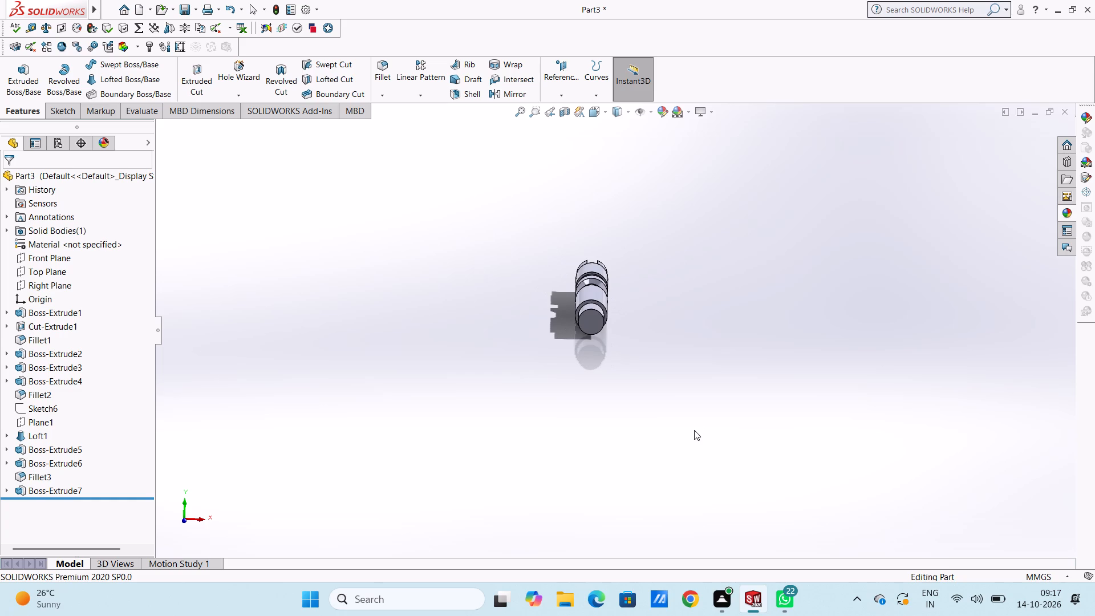
pyautogui.middleClick(694, 430)
pyautogui.hotkey('ctrl', '1')
pyautogui.scroll(7, 694, 431)
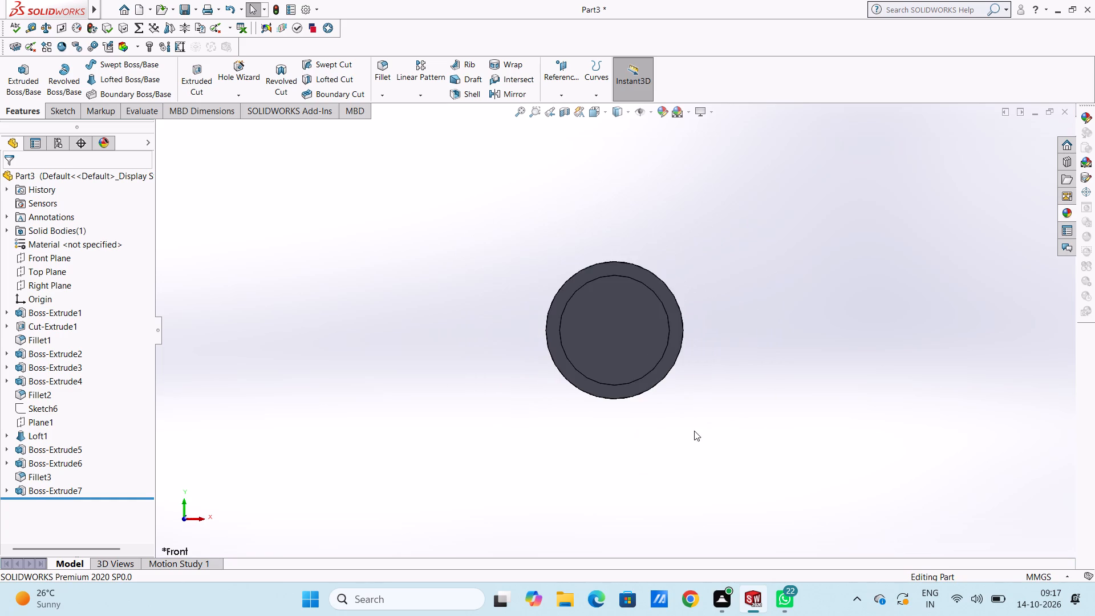
pyautogui.click(608, 322)
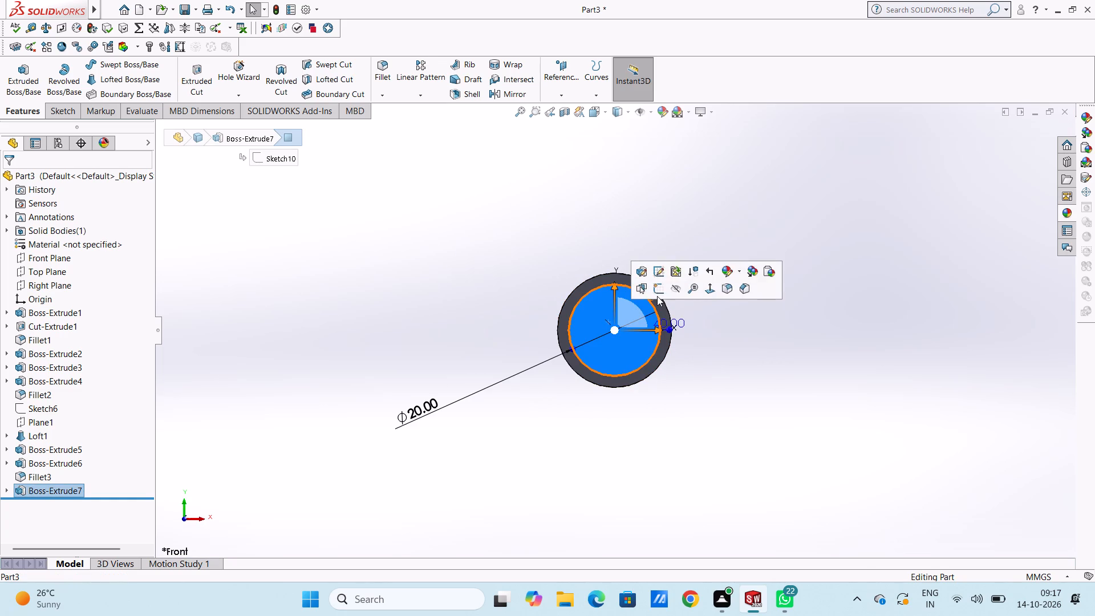
pyautogui.click(657, 296)
pyautogui.click(692, 260)
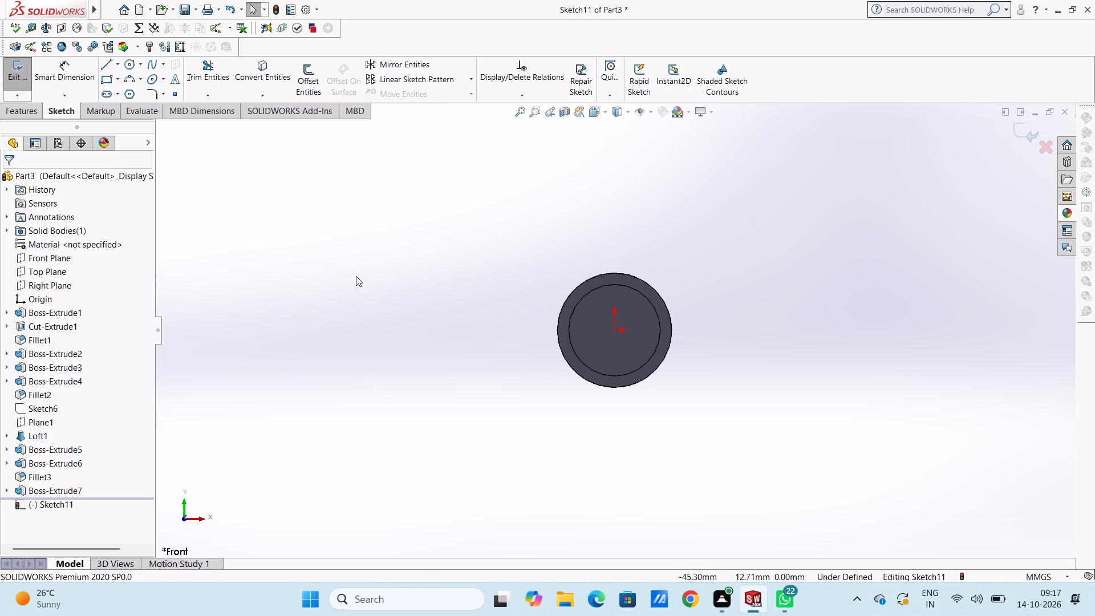
pyautogui.click(132, 66)
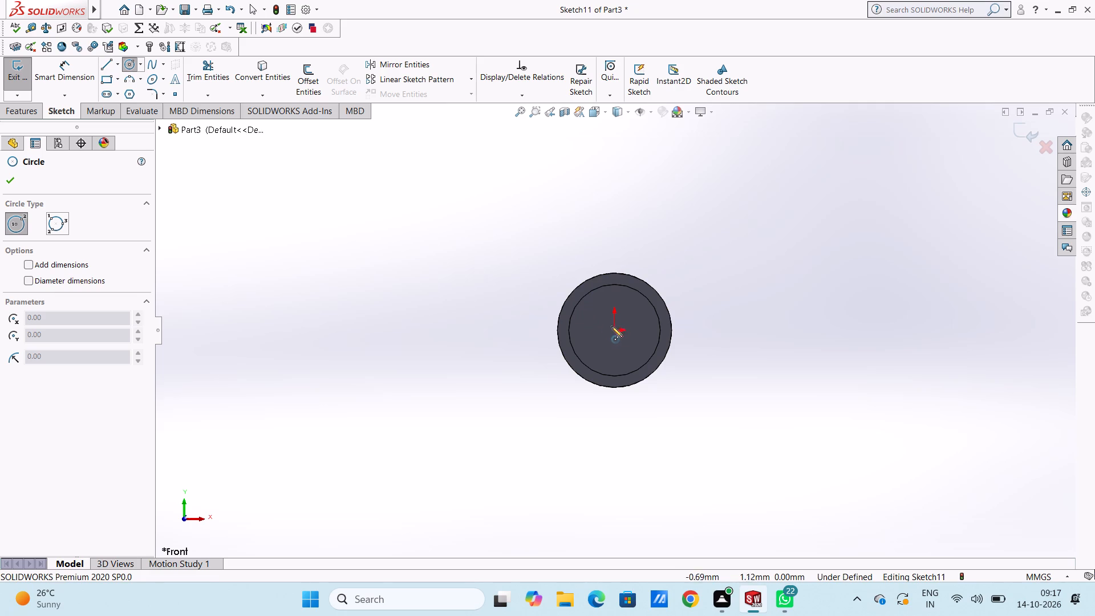
pyautogui.click(614, 330)
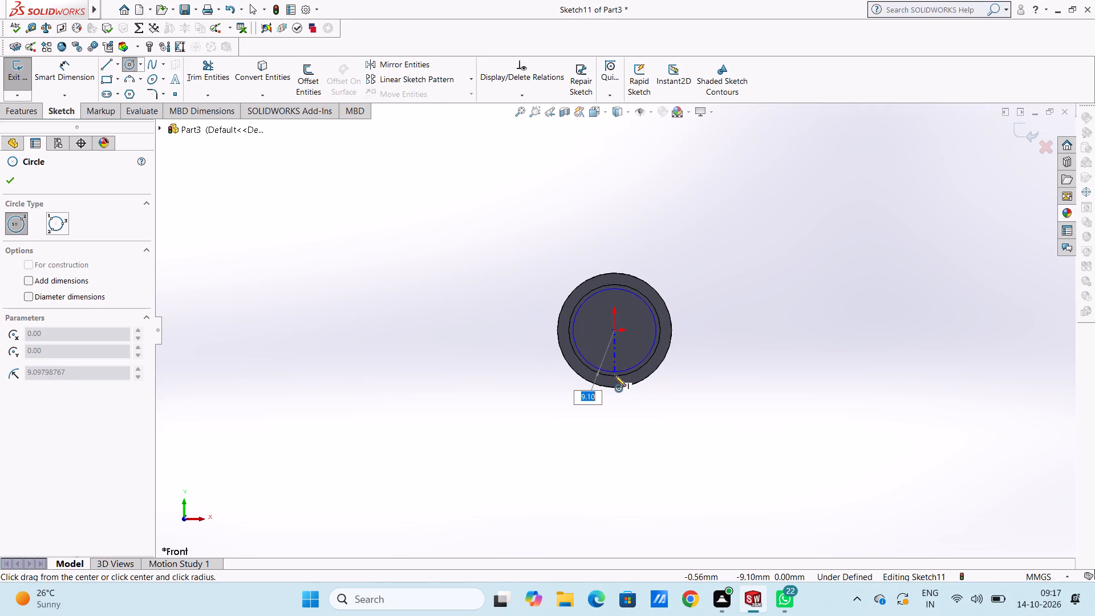
pyautogui.click(624, 376)
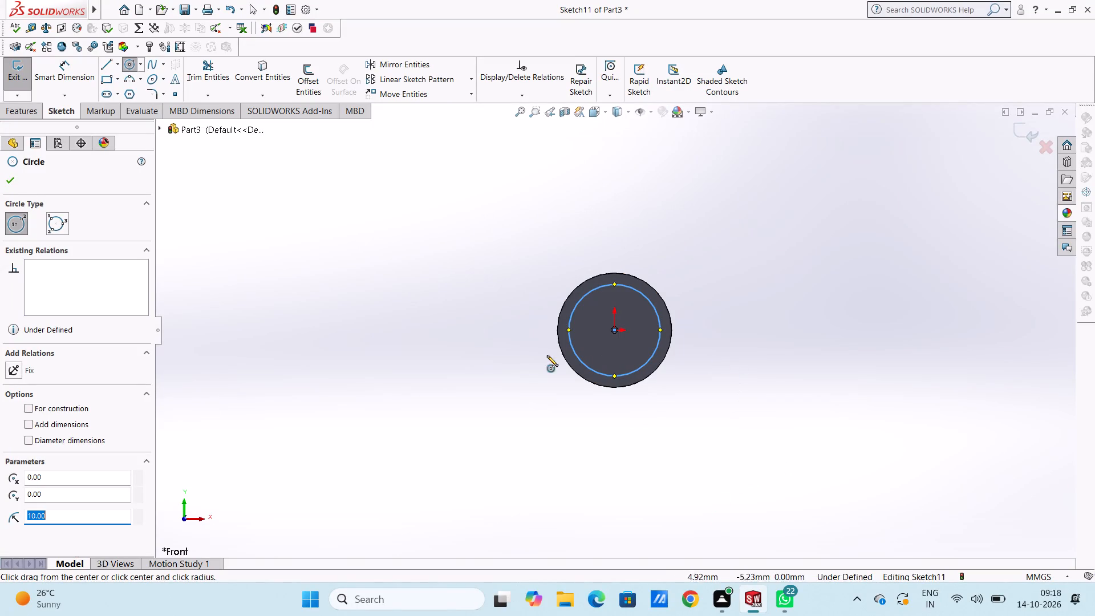
pyautogui.click(9, 187)
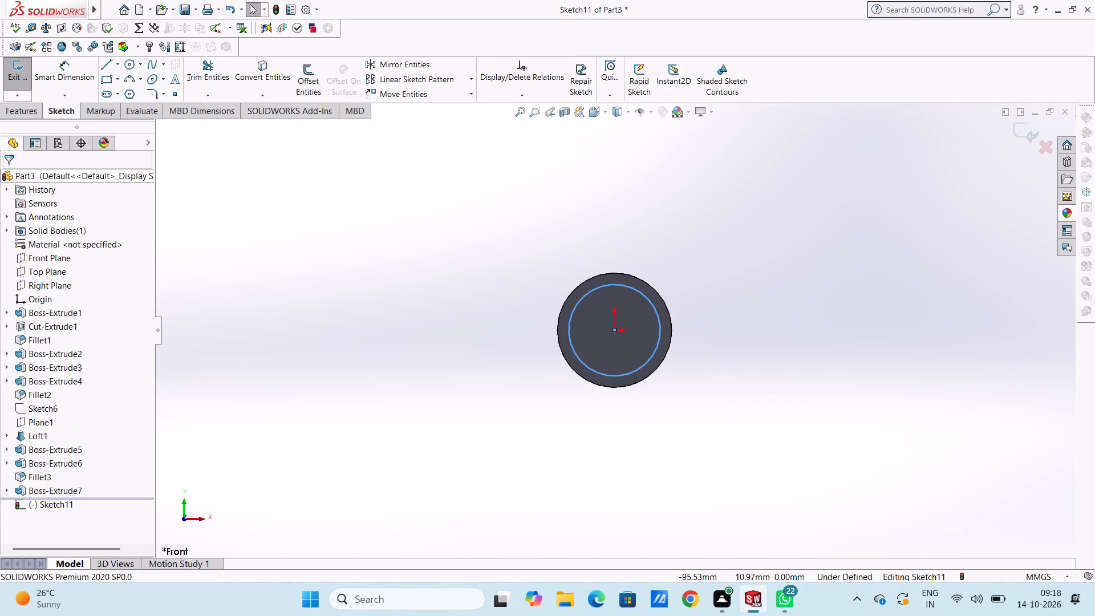
# Dimension the circle on the 40 mm-long section's end face at 20 mm diameter.
pyautogui.click(72, 81)
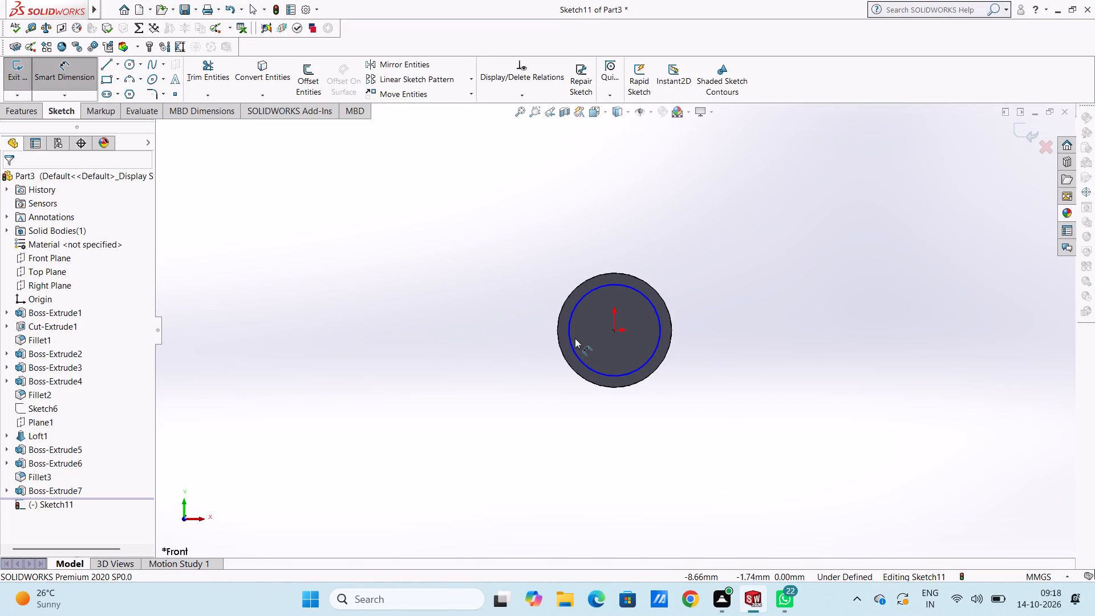
pyautogui.click(572, 337)
pyautogui.click(411, 210)
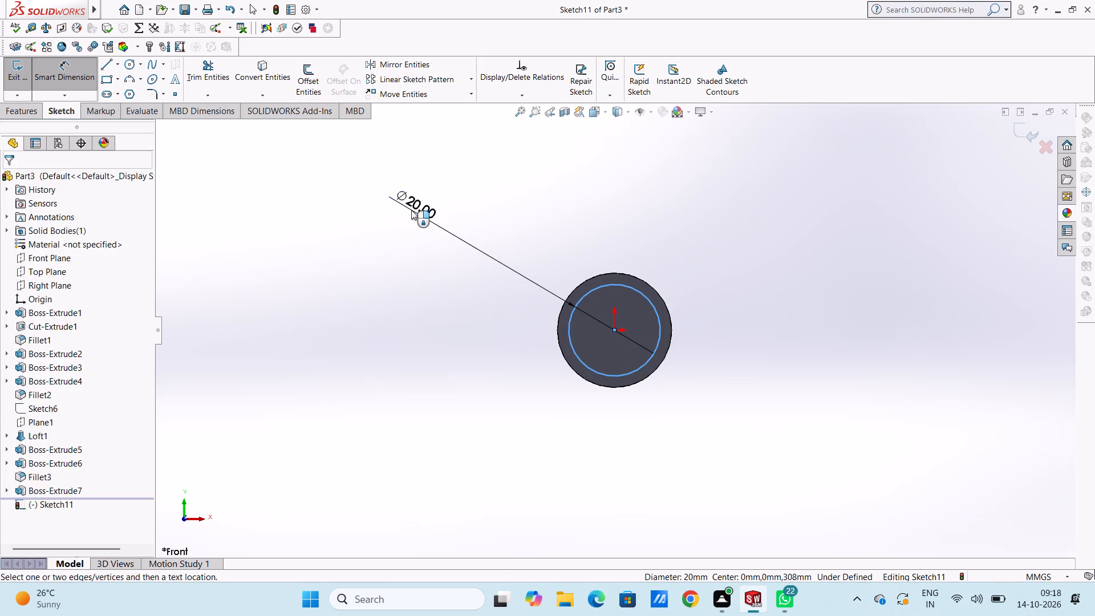
pyautogui.doubleClick(367, 194)
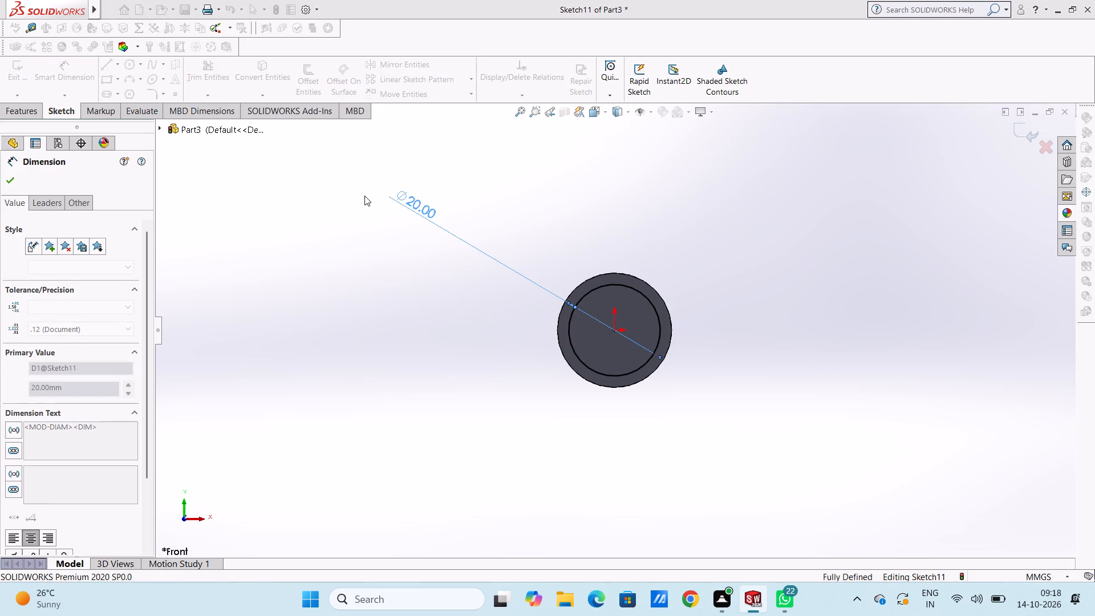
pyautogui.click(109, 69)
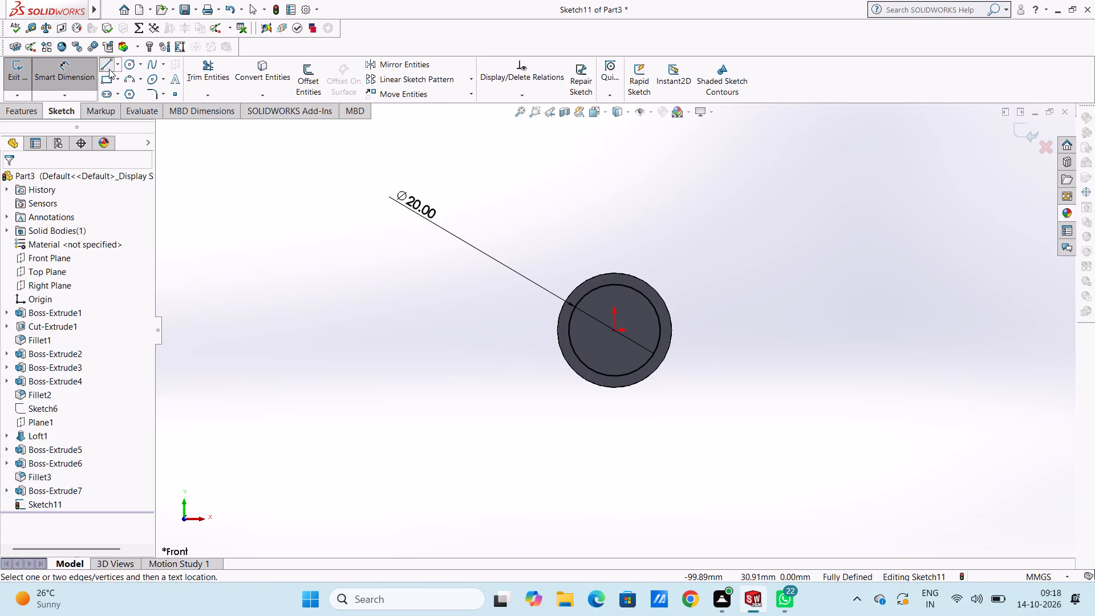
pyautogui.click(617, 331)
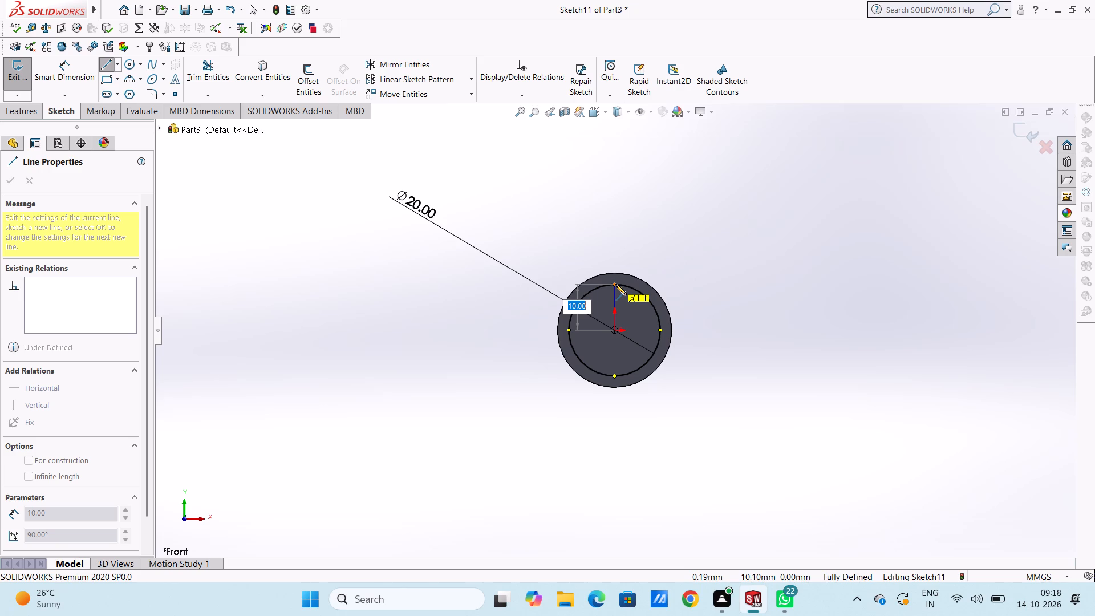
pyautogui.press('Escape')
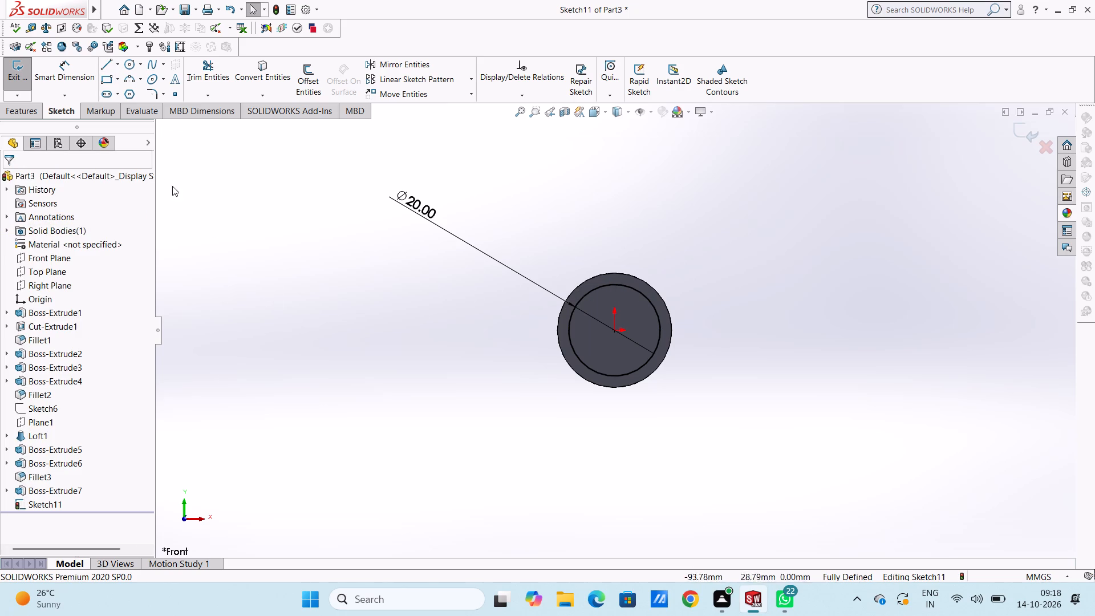
# Sketch a second circle about 33 mm in diameter, centred on the origin around the 20 mm circle.
pyautogui.click(128, 66)
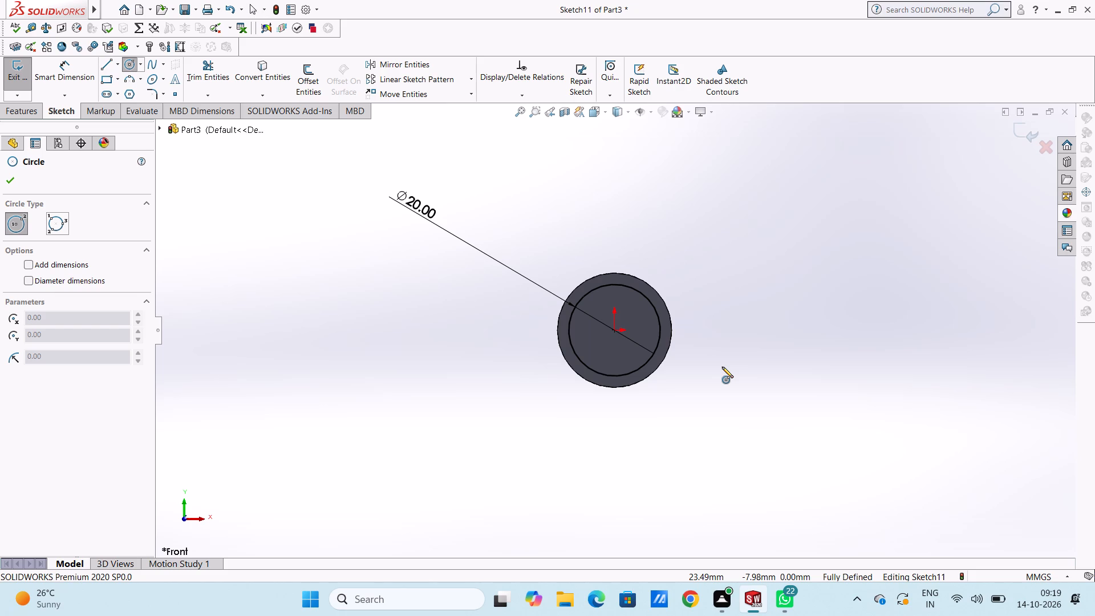
pyautogui.click(614, 331)
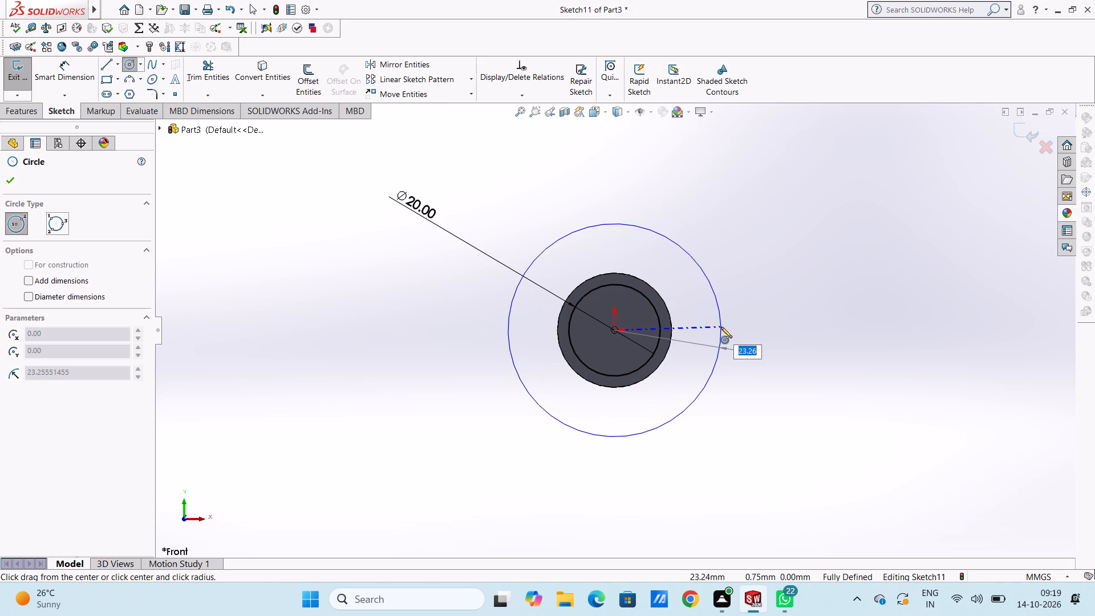
pyautogui.click(690, 318)
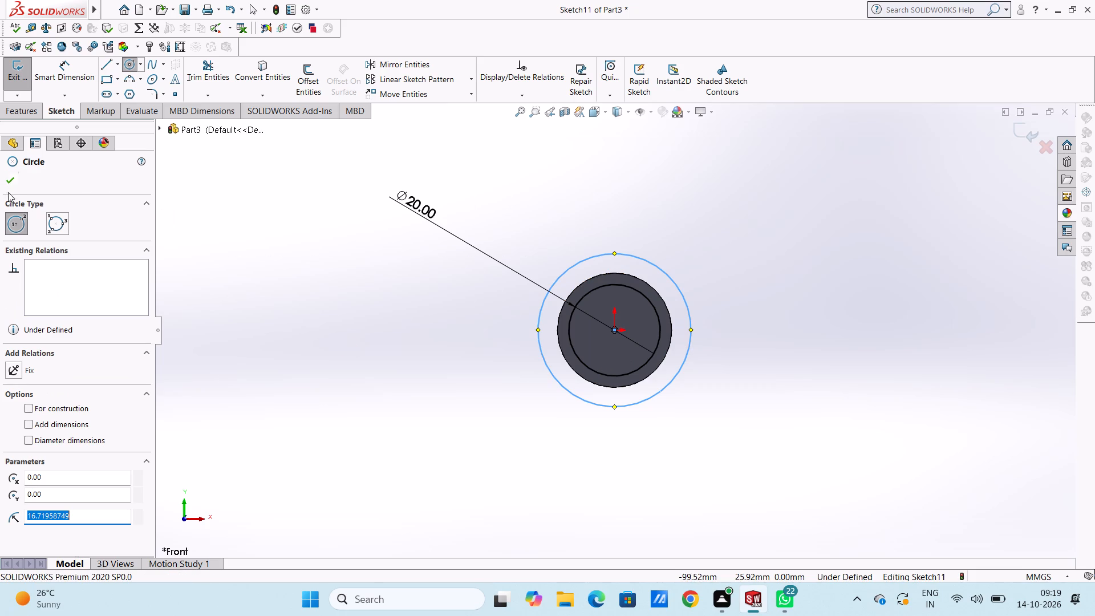
pyautogui.click(12, 179)
# Dimension the second, larger circle at 40 mm diameter.
pyautogui.click(70, 75)
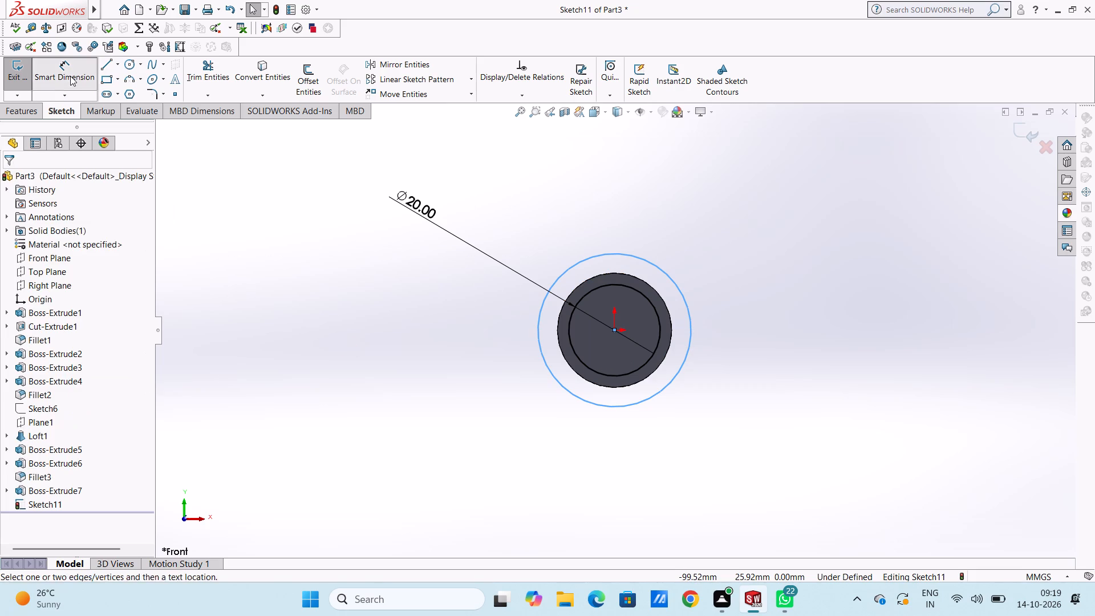
pyautogui.click(571, 394)
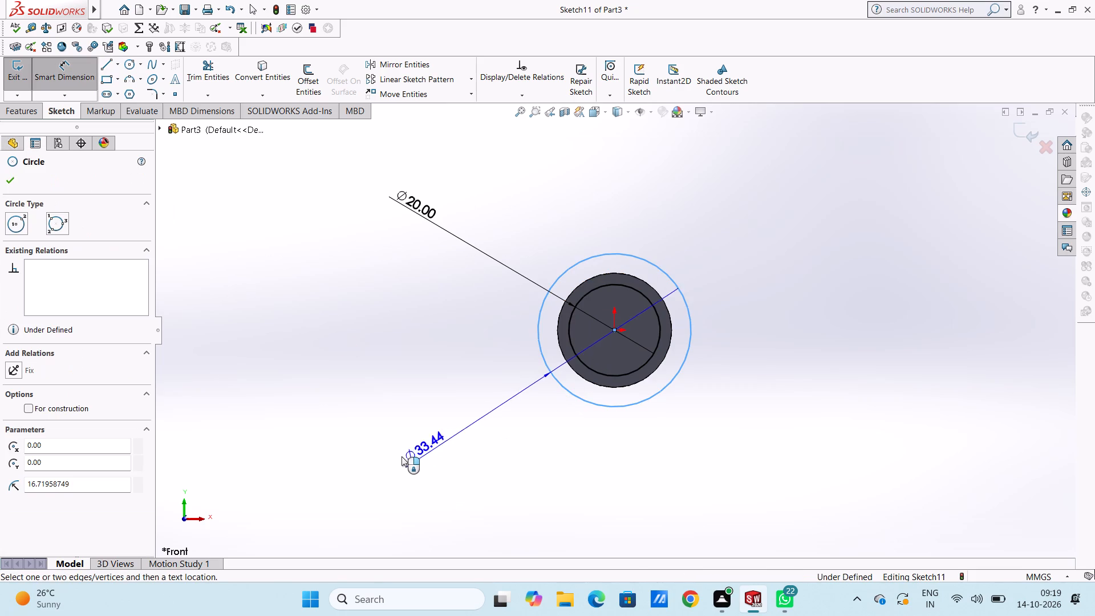
pyautogui.click(396, 456)
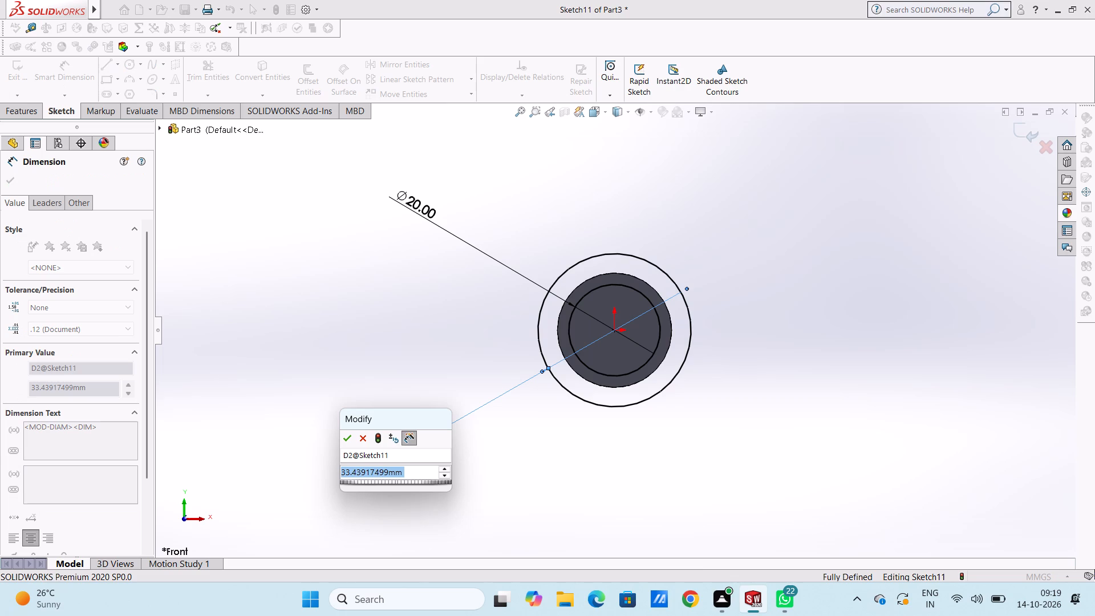
pyautogui.press('1')
pyautogui.press('BackSpace')
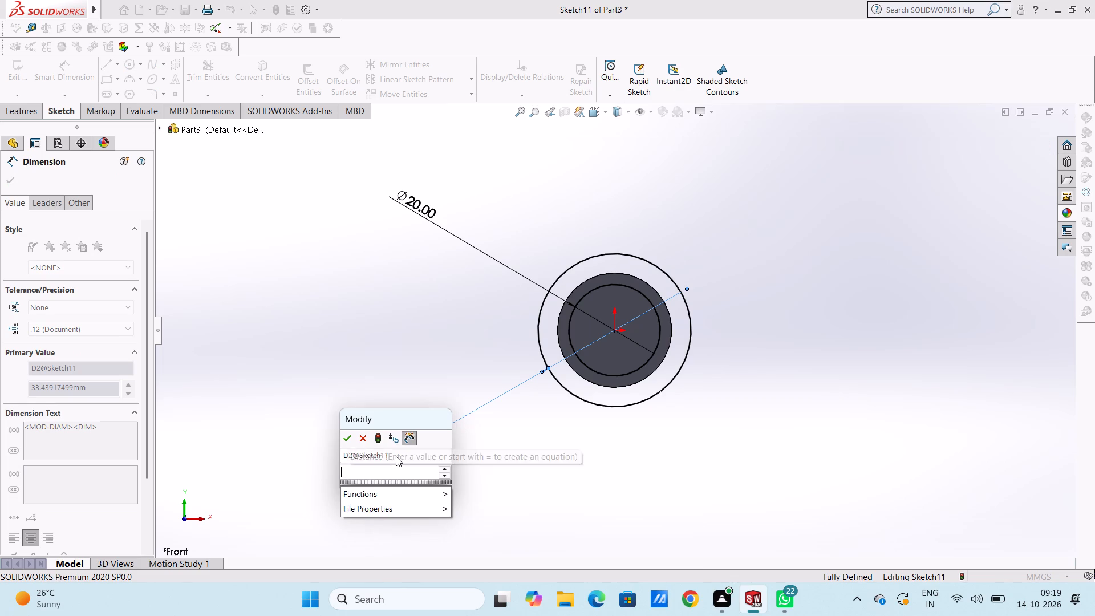
pyautogui.write('40')
pyautogui.press('Return')
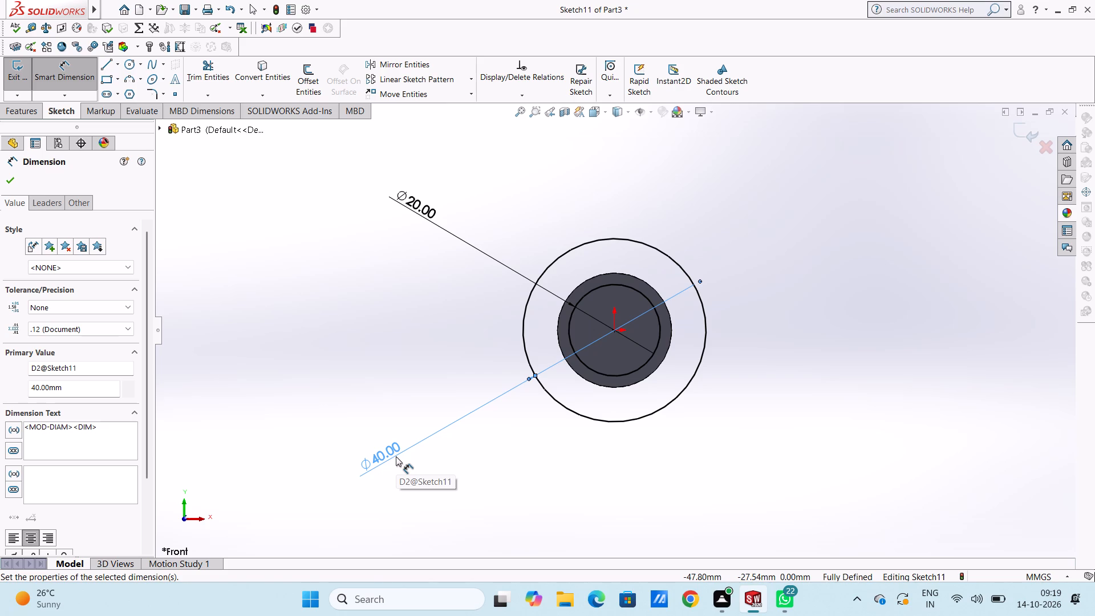
# Set the second circle's diameter to 30 mm.
pyautogui.click(384, 451)
pyautogui.doubleClick(384, 451)
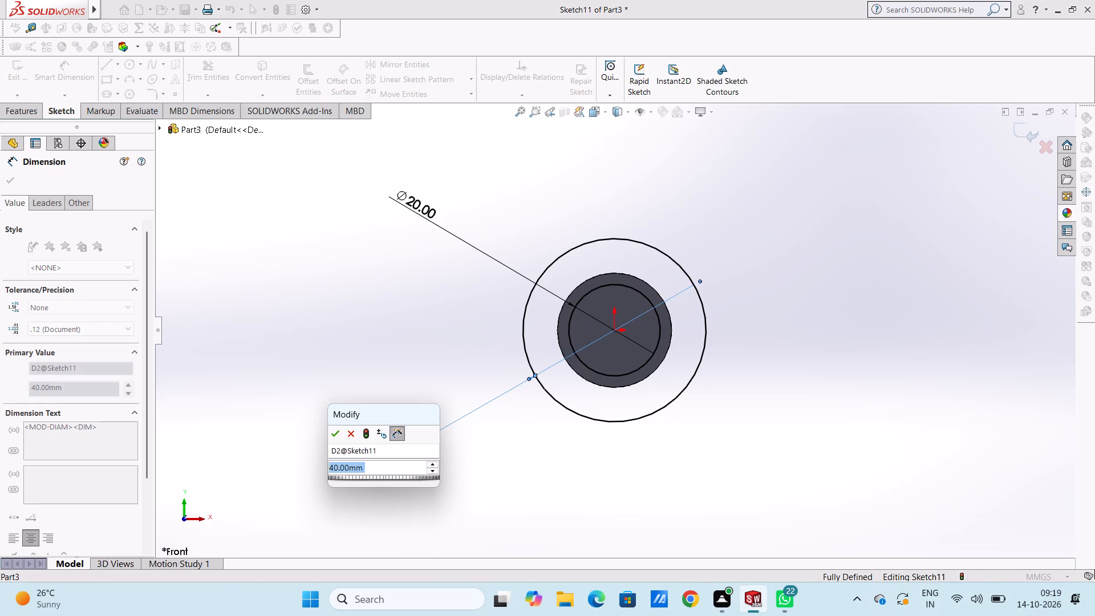
pyautogui.write('30')
pyautogui.press('Return')
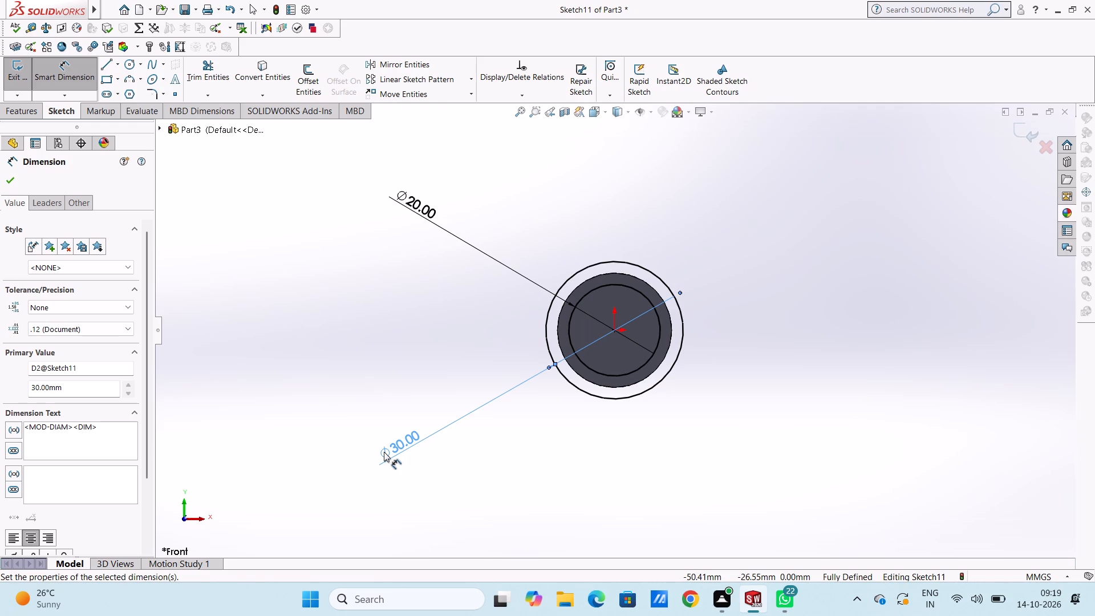
pyautogui.click(426, 337)
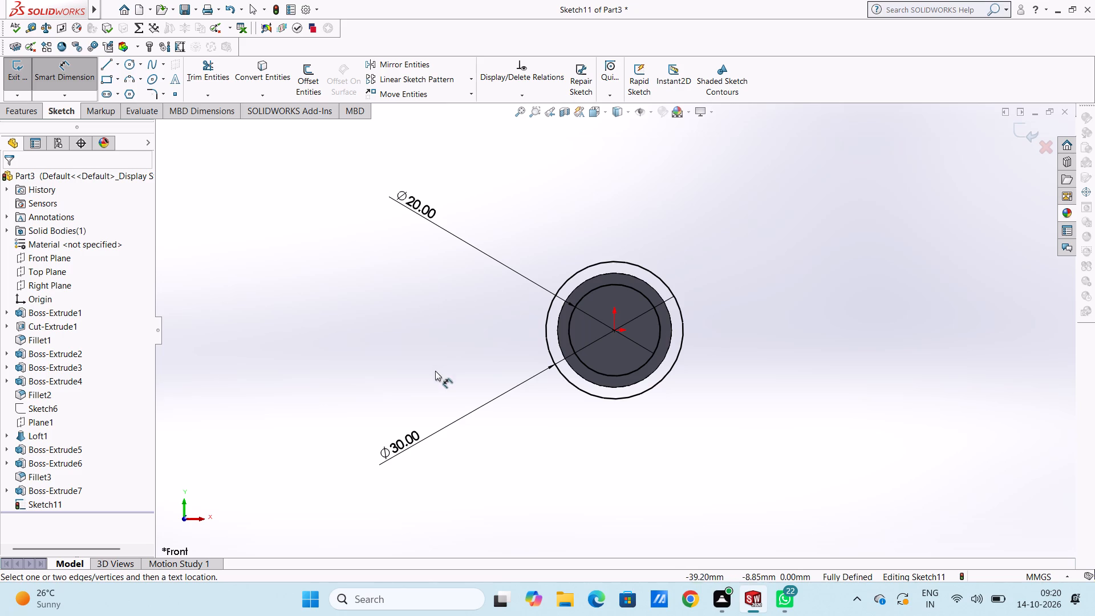
# Sketch a third circle about 65 mm in diameter, centred on the origin outside the 30 mm circle.
pyautogui.scroll(-2, 693, 285)
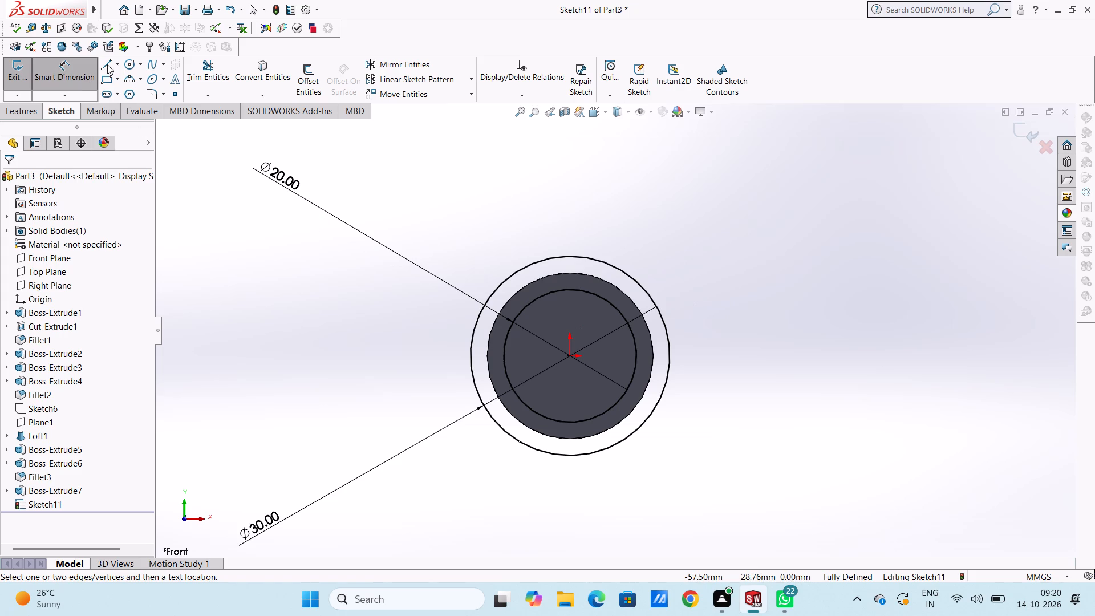
pyautogui.click(129, 65)
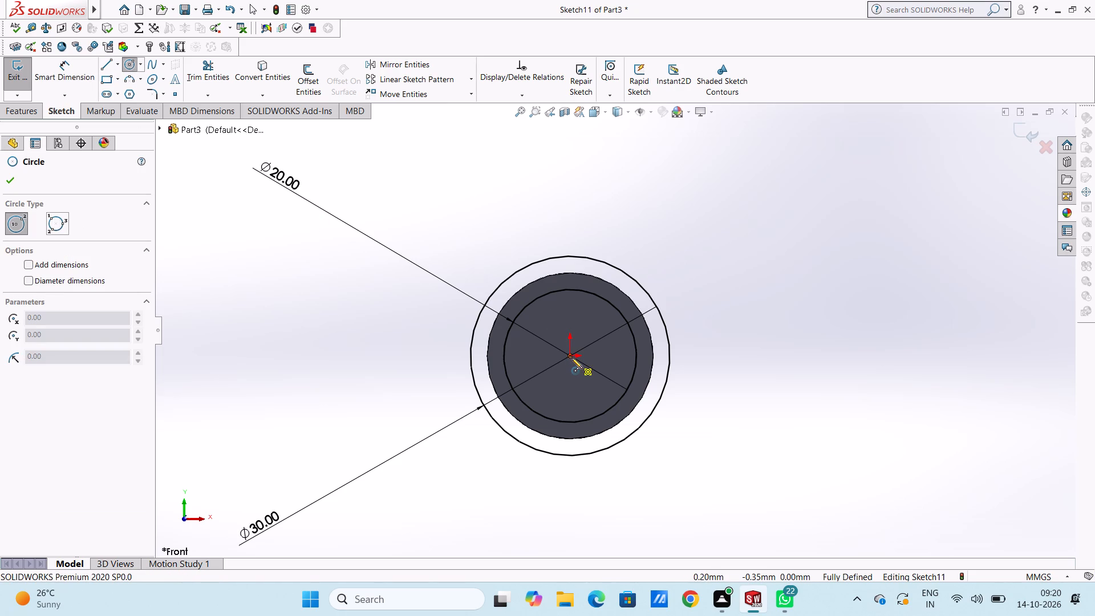
pyautogui.click(571, 357)
pyautogui.click(766, 268)
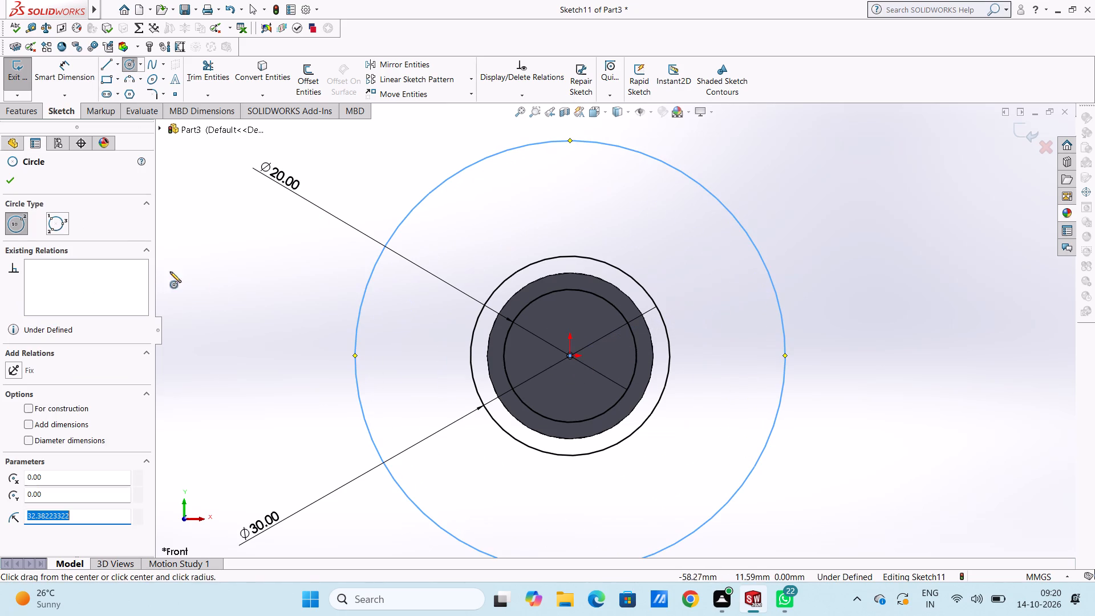
pyautogui.click(11, 179)
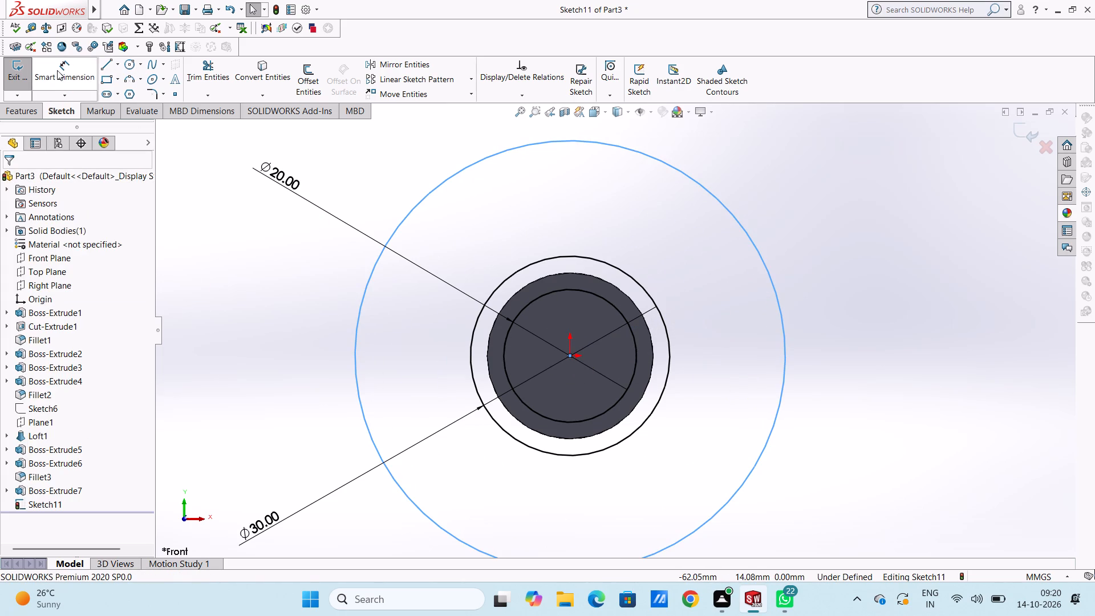
# Dimension the outermost circle at 52 mm diameter.
pyautogui.click(57, 70)
pyautogui.click(734, 220)
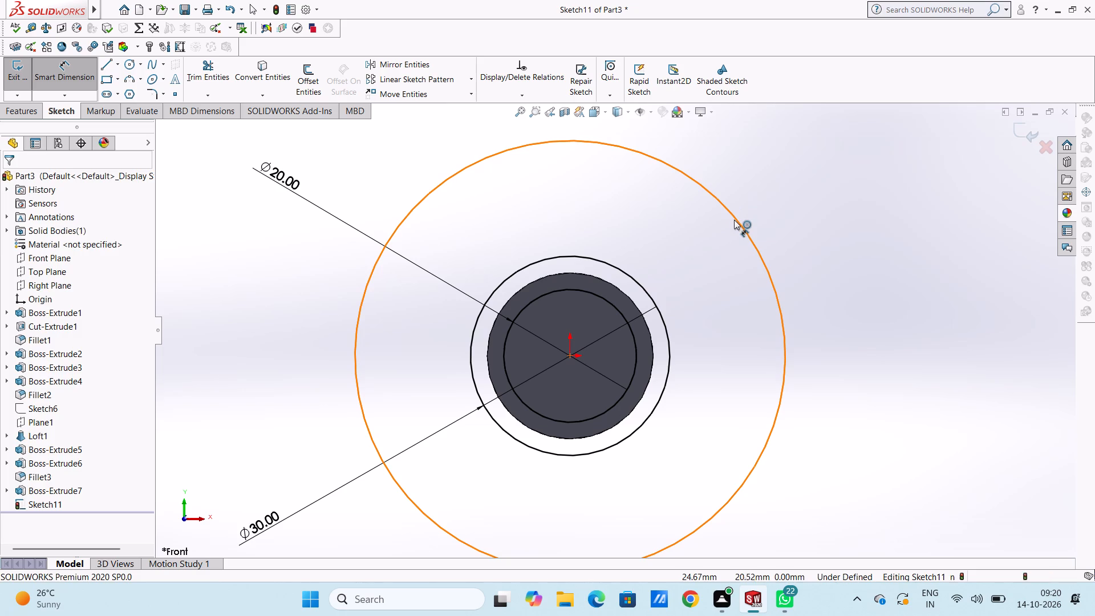
pyautogui.scroll(-3, 901, 303)
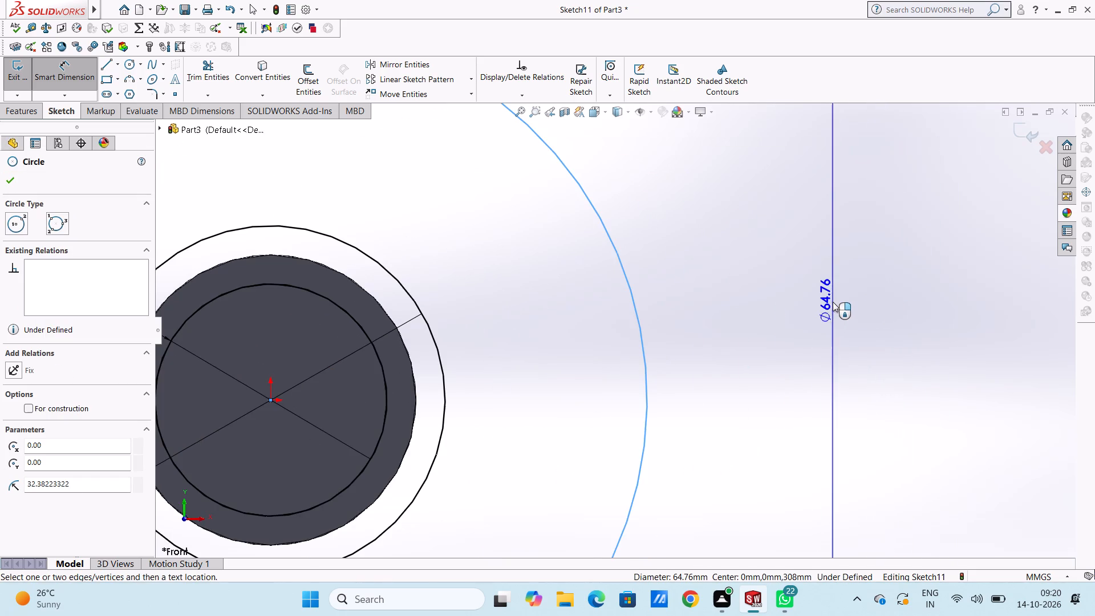
pyautogui.scroll(11, 833, 302)
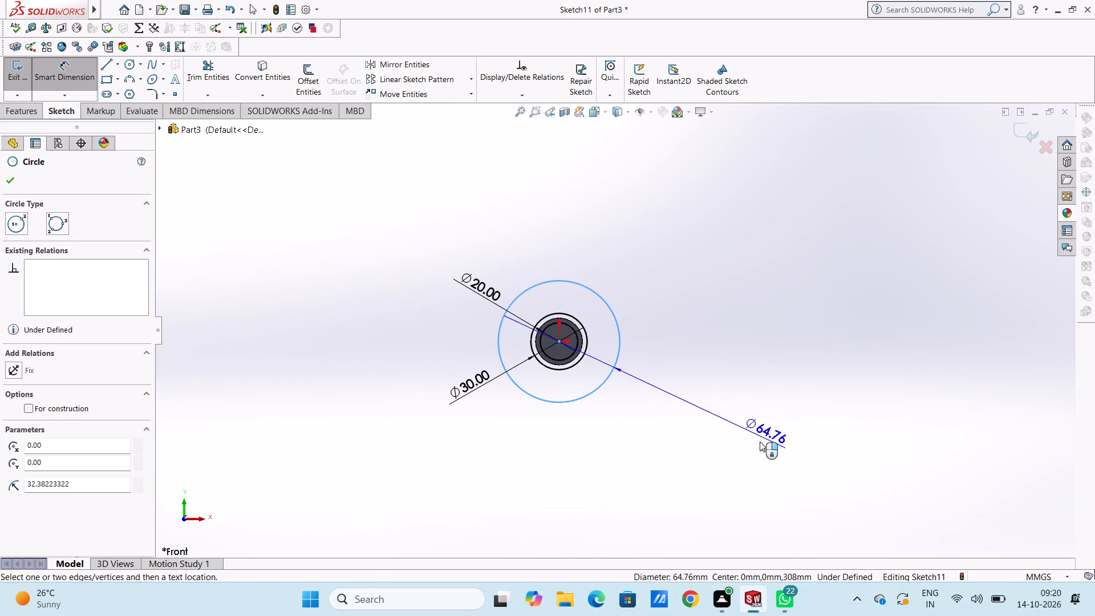
pyautogui.click(761, 455)
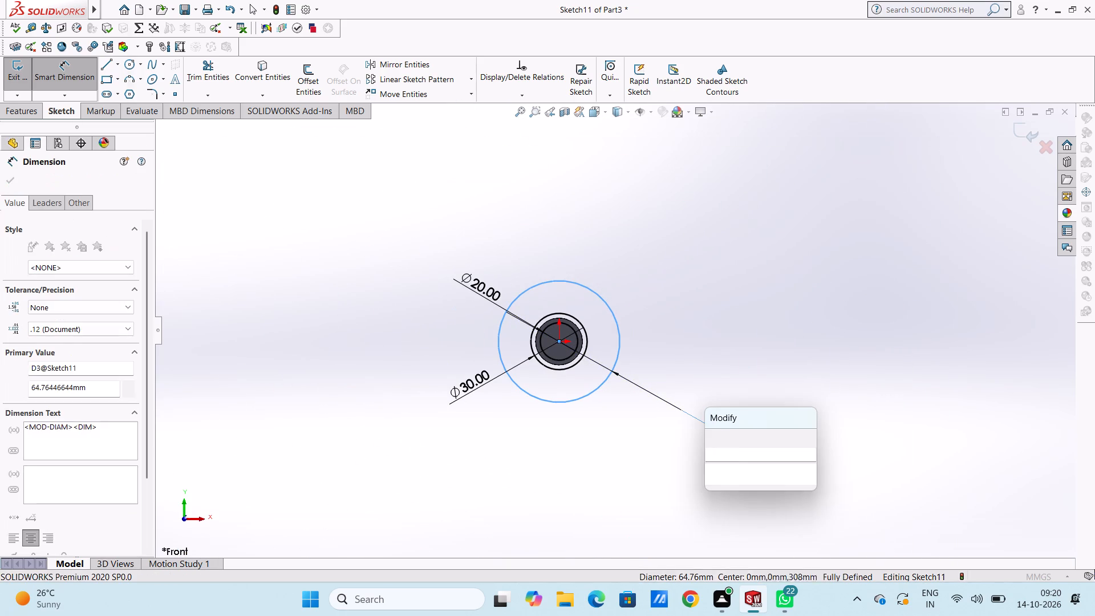
pyautogui.write('52')
pyautogui.press('Return')
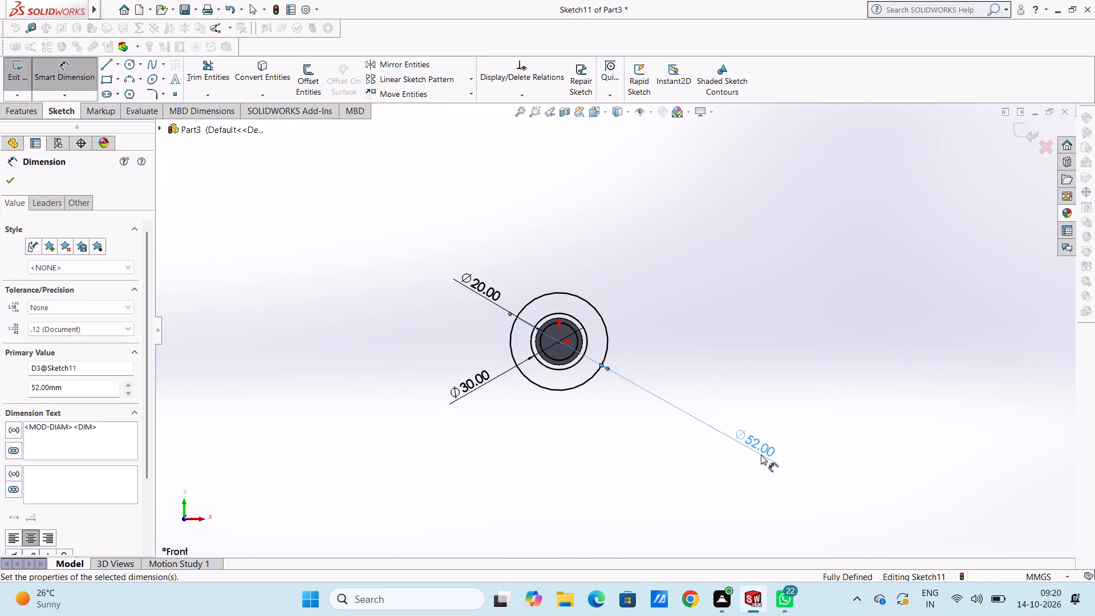
pyautogui.click(574, 241)
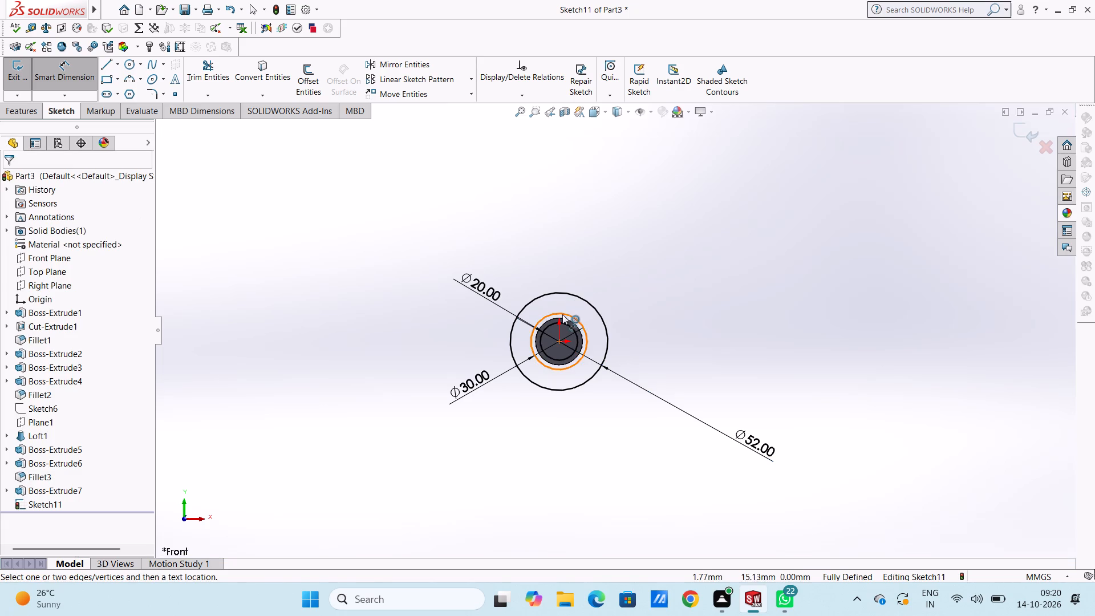
# Sketch a 13 mm vertical line upward from the origin.
pyautogui.scroll(3, 562, 314)
pyautogui.scroll(-5, 621, 328)
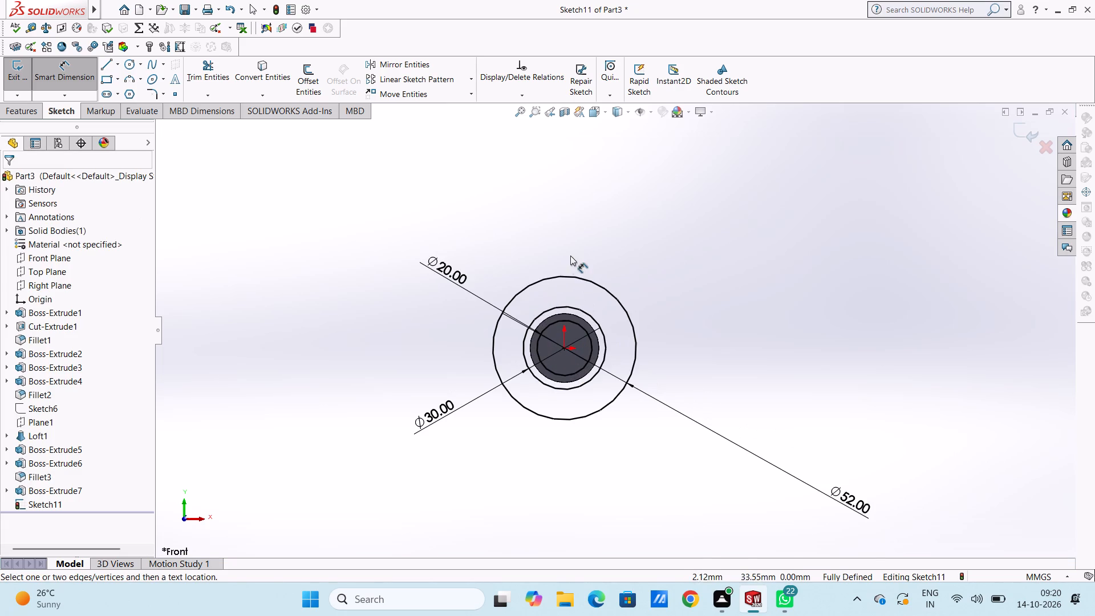
pyautogui.scroll(-2, 570, 257)
pyautogui.scroll(-3, 601, 358)
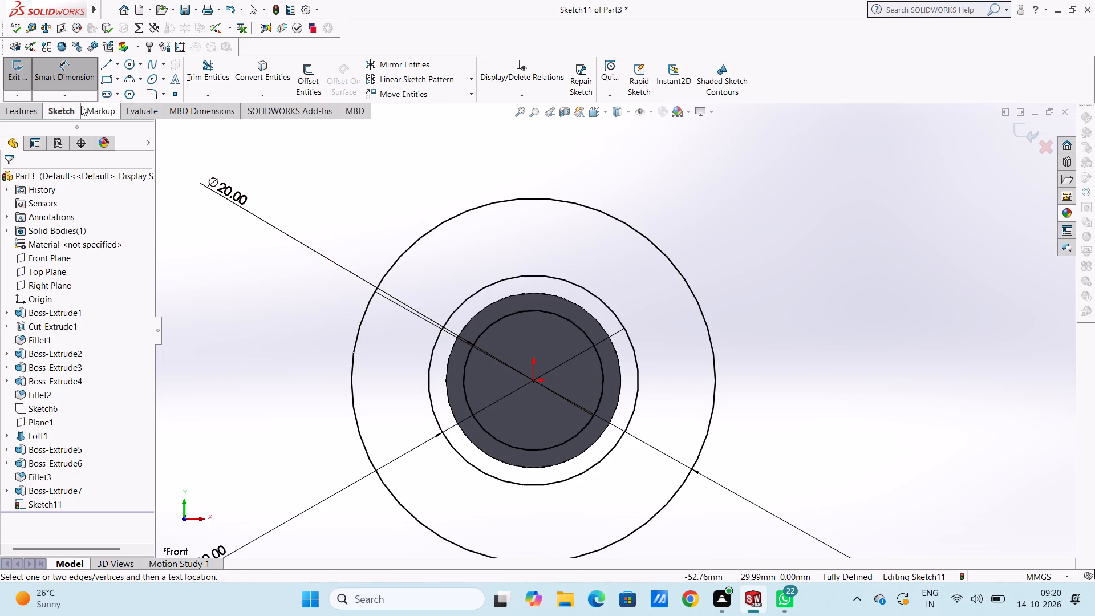
pyautogui.click(74, 80)
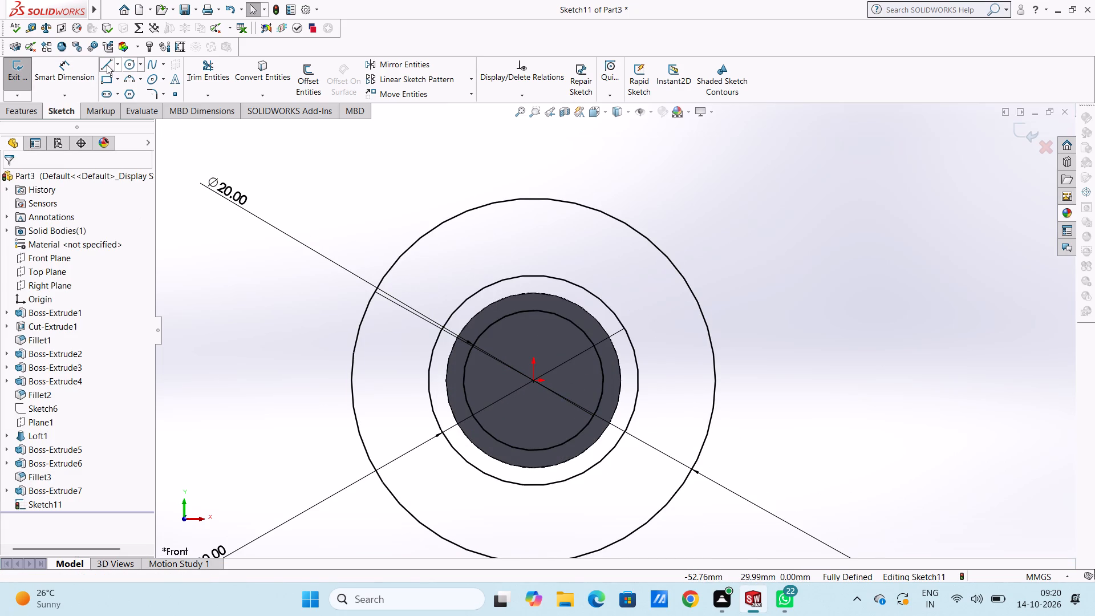
pyautogui.click(106, 64)
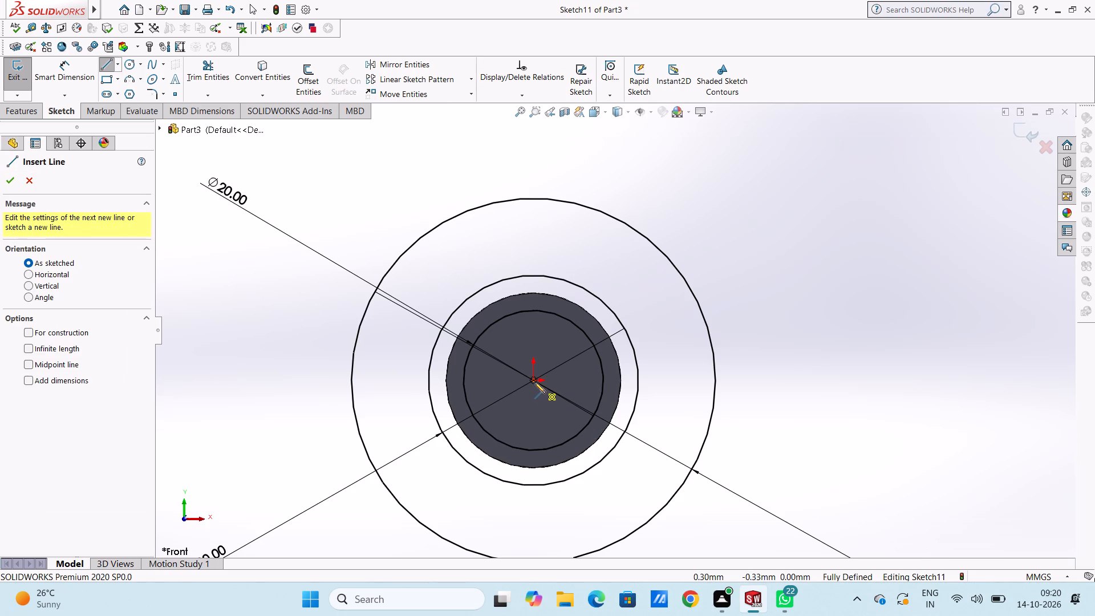
pyautogui.click(534, 382)
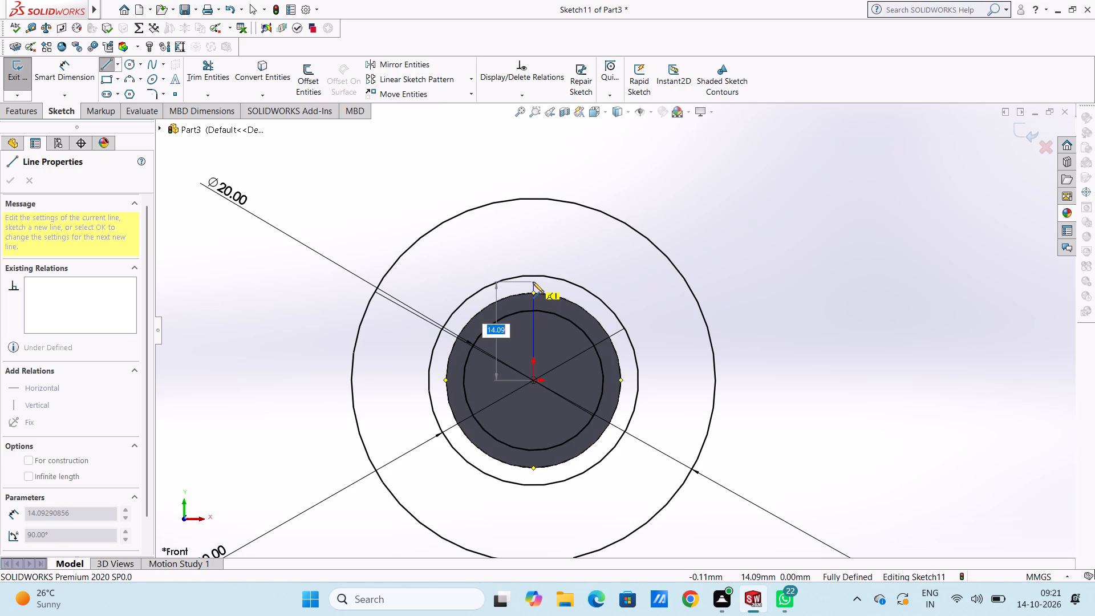
pyautogui.write('13')
pyautogui.press('Return')
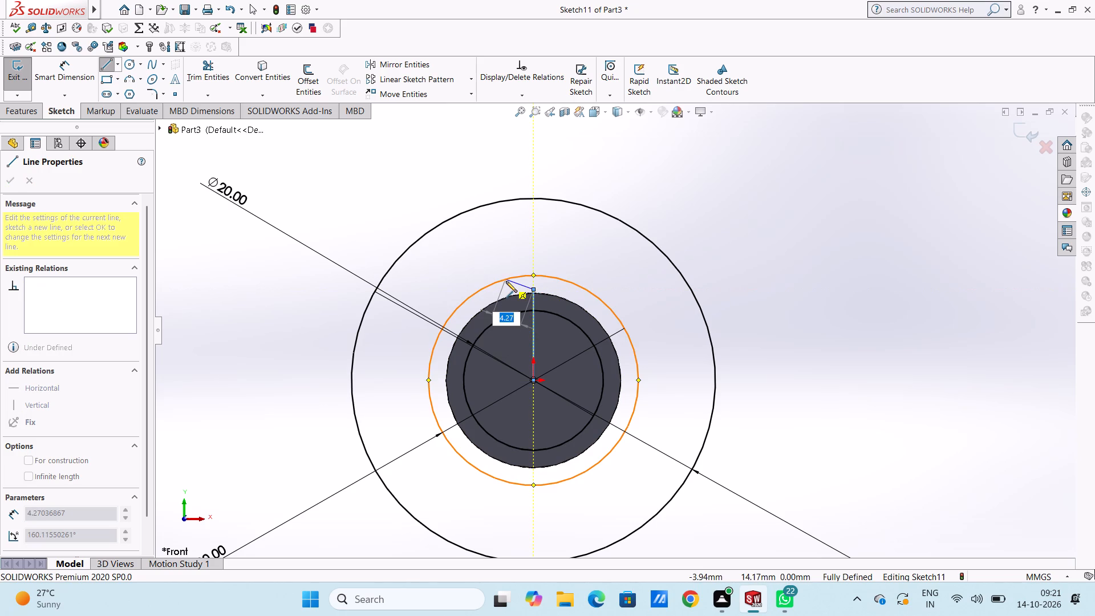
pyautogui.press('Escape')
pyautogui.press('Escape')
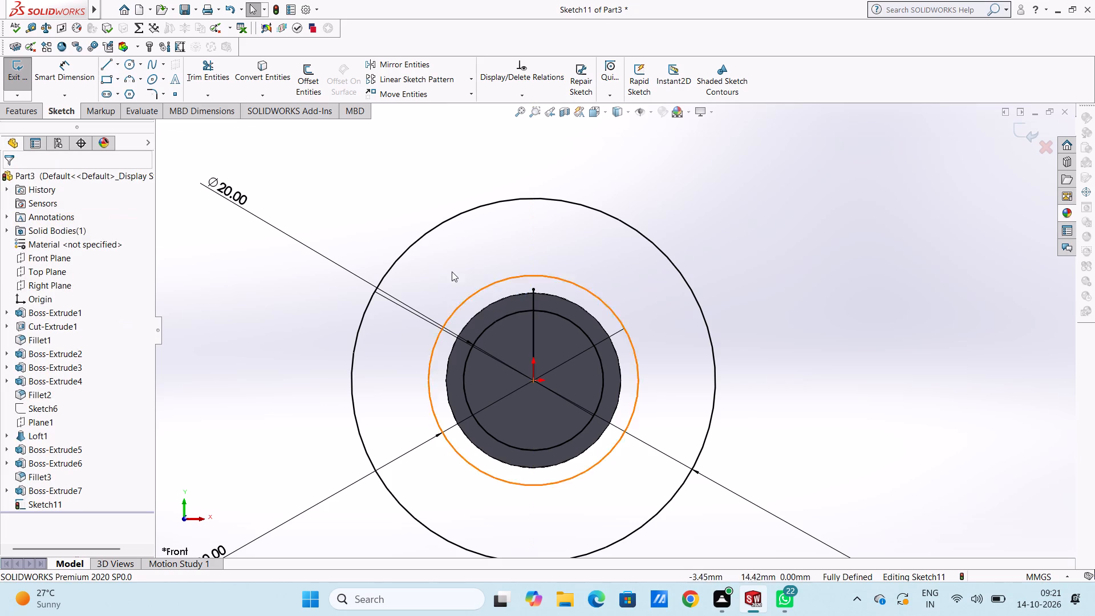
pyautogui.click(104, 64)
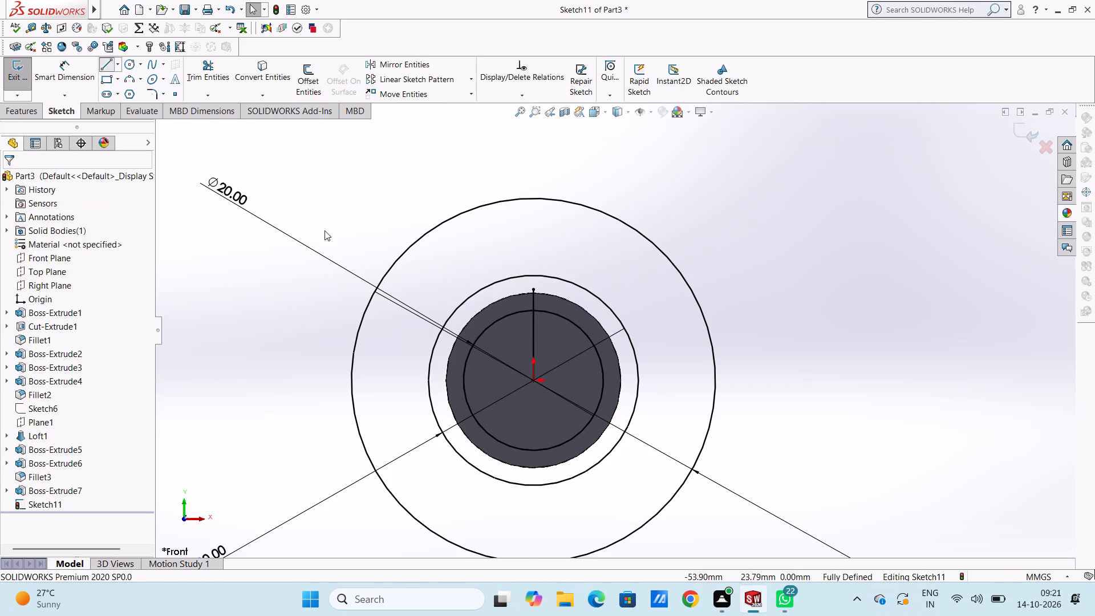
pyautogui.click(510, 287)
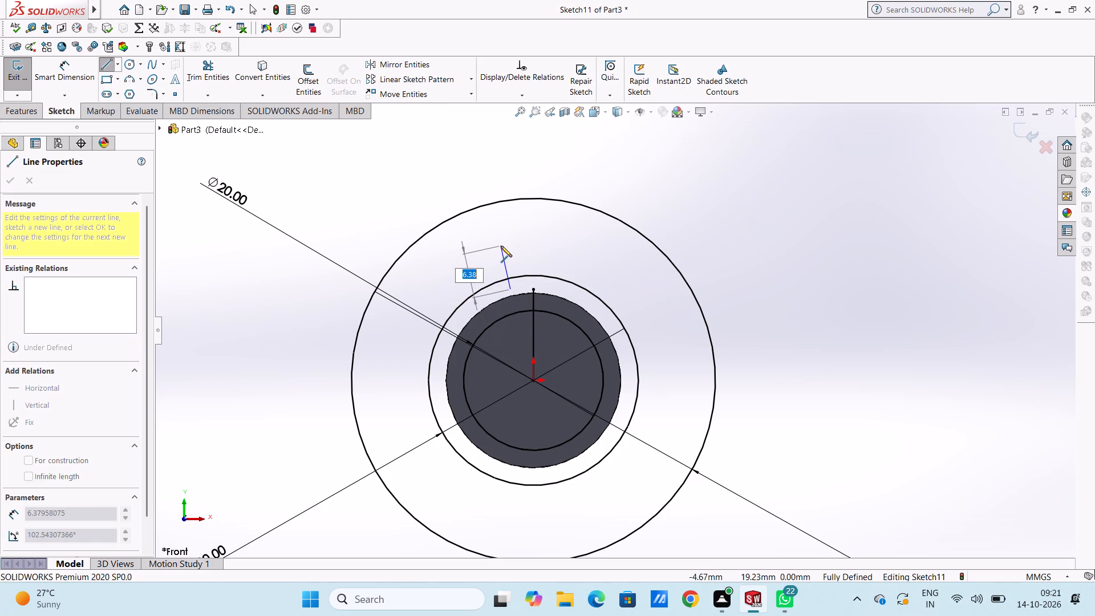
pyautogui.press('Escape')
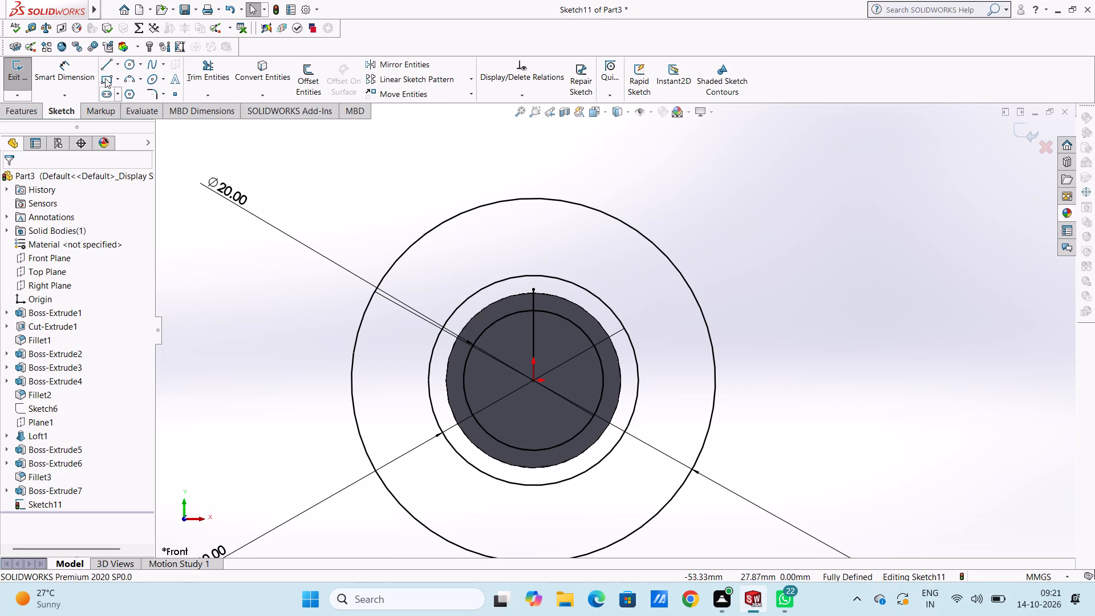
# Sketch a corner rectangle 13 mm high and 6 mm wide around the vertical line, with its base level with the origin.
pyautogui.click(106, 78)
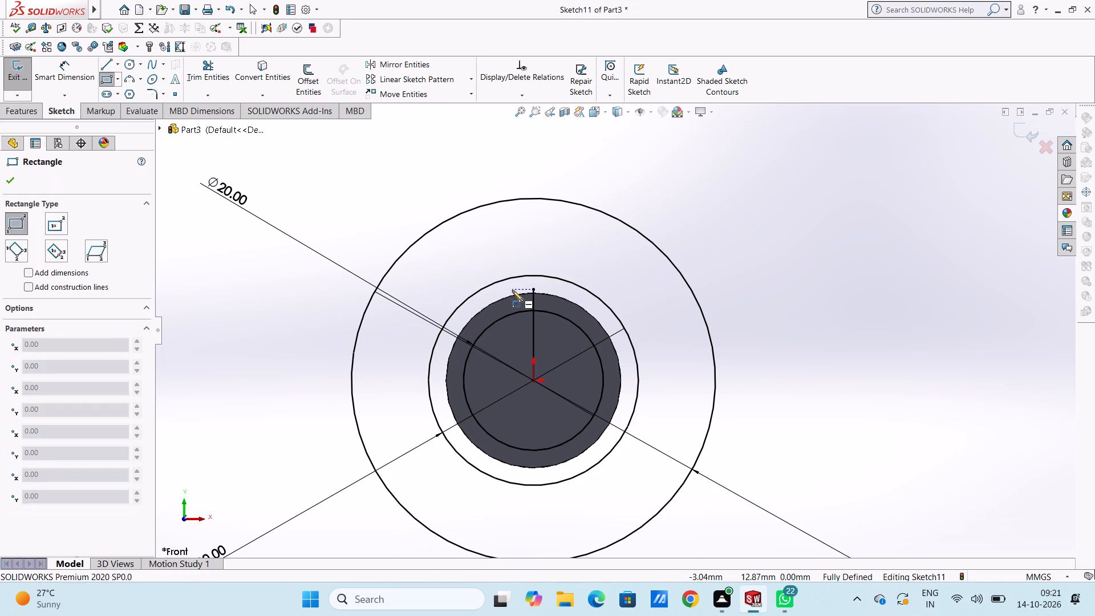
pyautogui.click(509, 289)
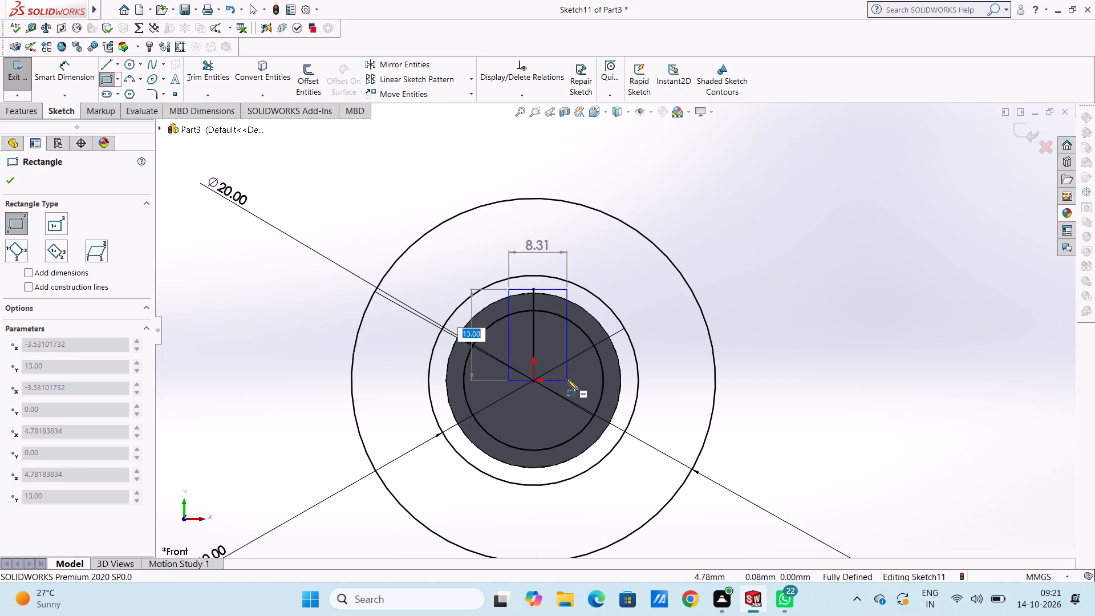
pyautogui.press('Return')
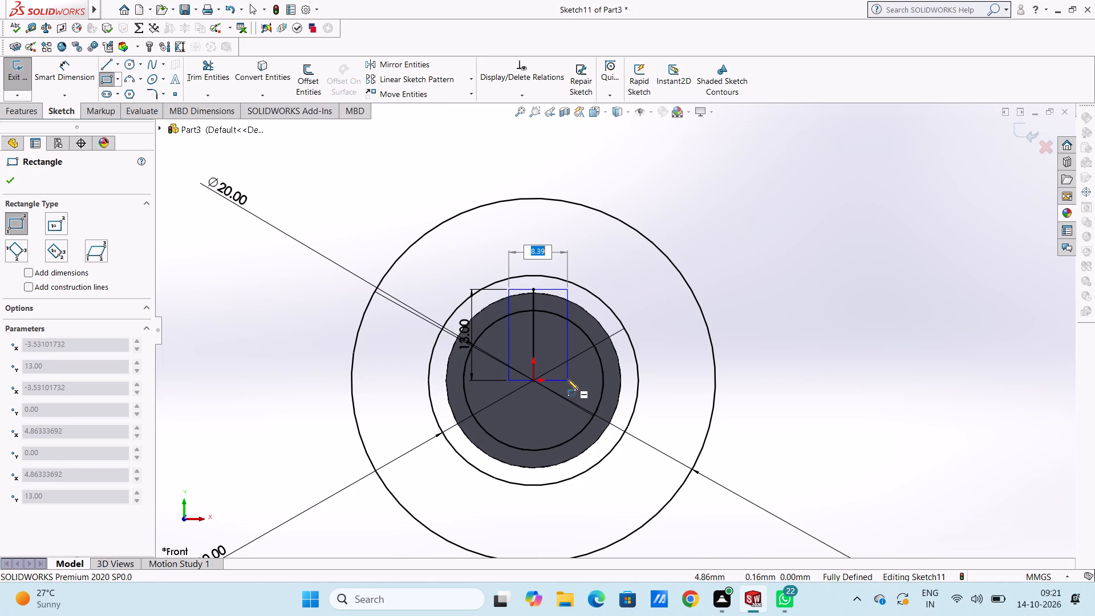
pyautogui.press('6')
pyautogui.press('Return')
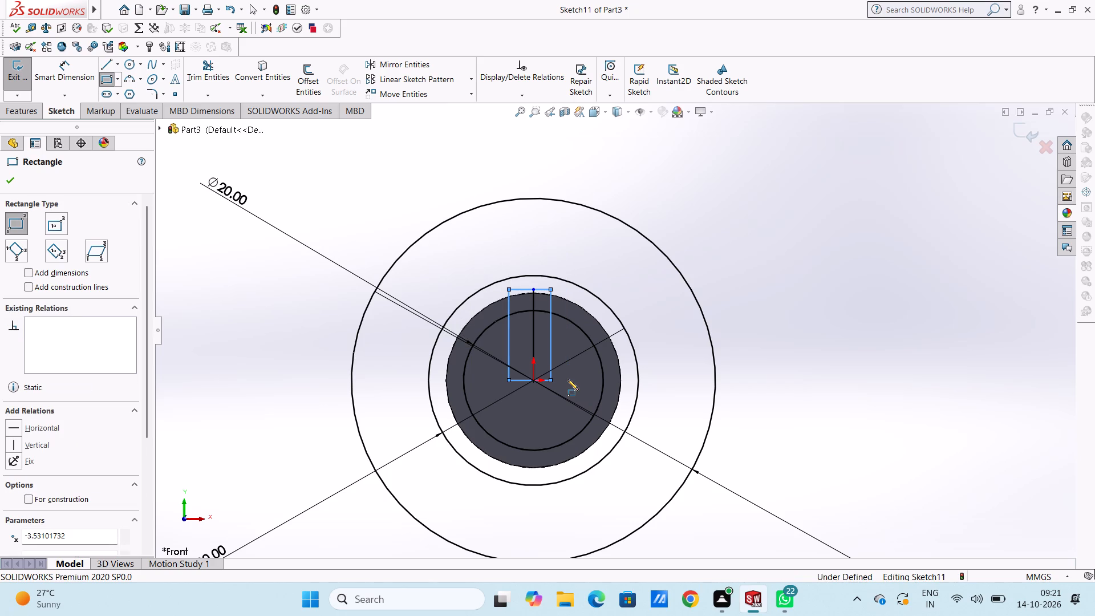
pyautogui.click(20, 179)
pyautogui.click(2, 184)
# Dimension the rectangle's height at 13 mm and its width at 6 mm.
pyautogui.click(76, 67)
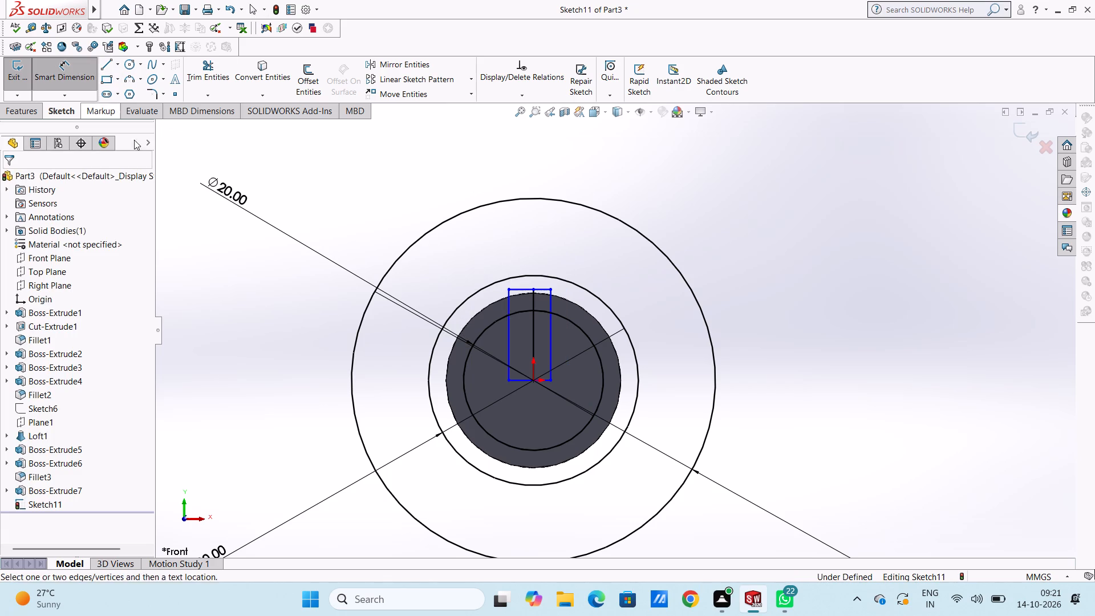
pyautogui.click(510, 298)
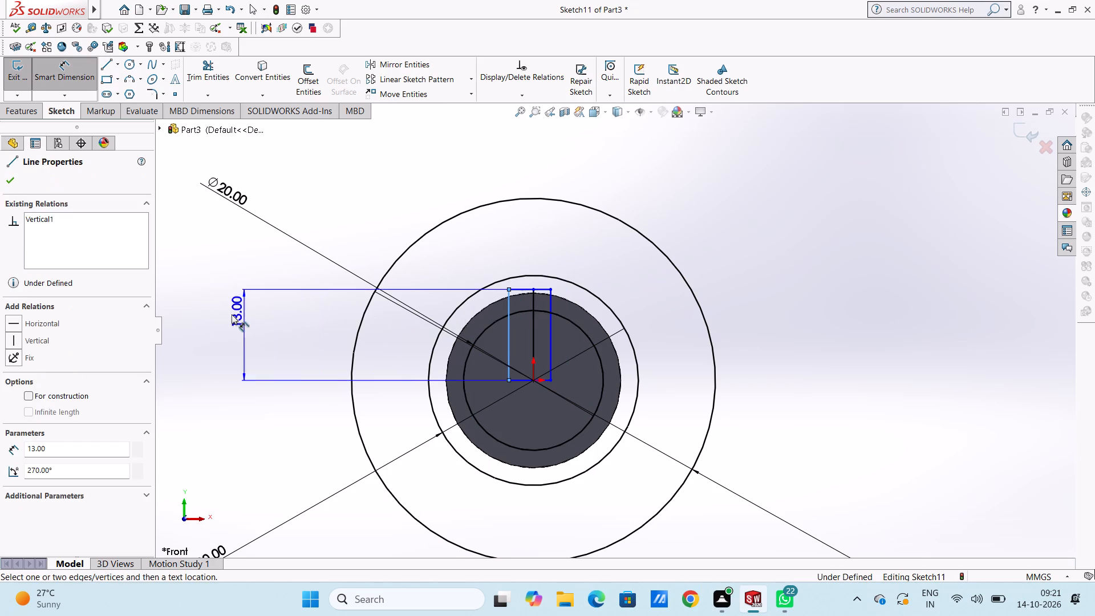
pyautogui.click(230, 315)
pyautogui.click(181, 295)
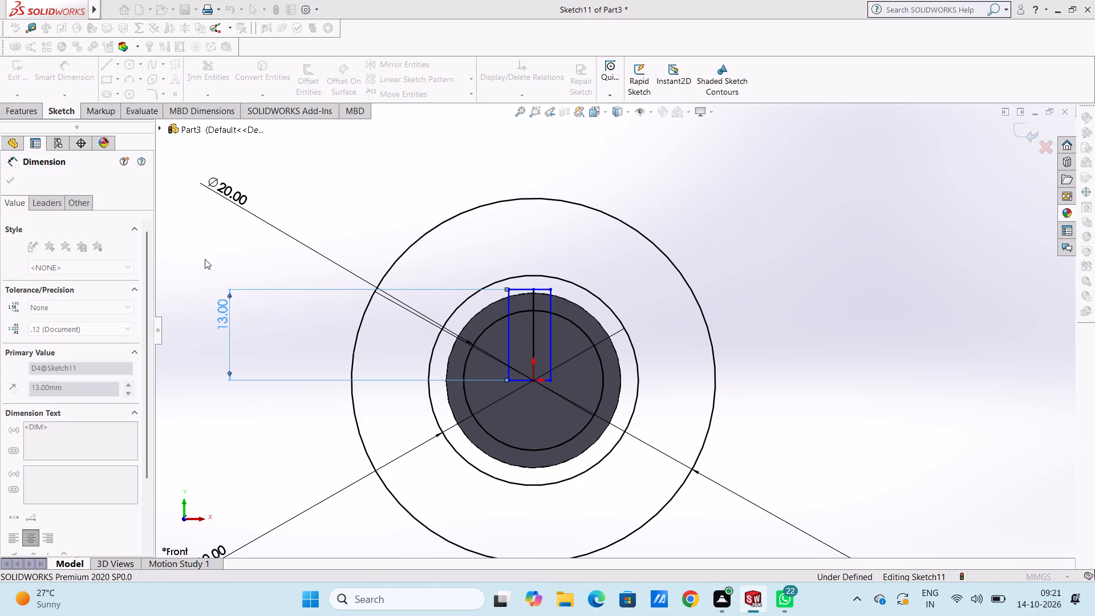
pyautogui.click(205, 258)
pyautogui.click(517, 289)
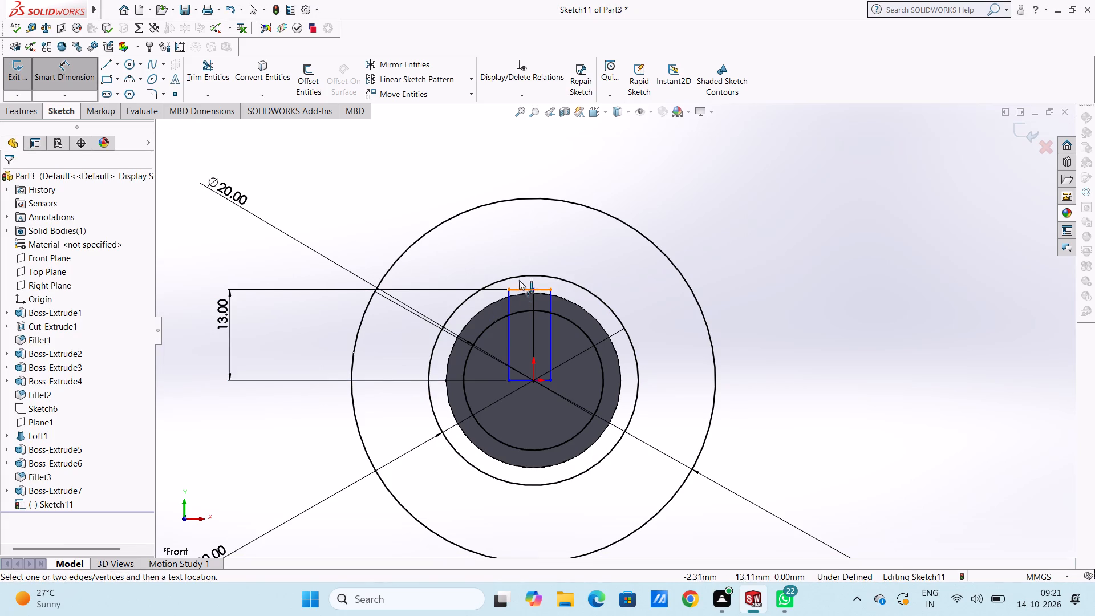
pyautogui.click(818, 173)
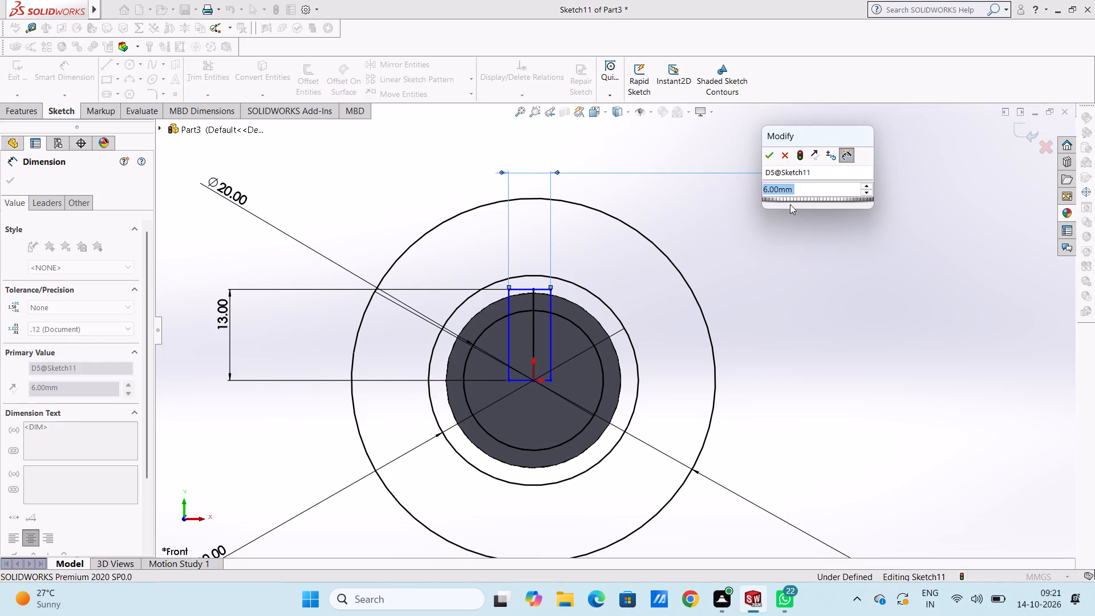
pyautogui.click(765, 152)
pyautogui.click(741, 194)
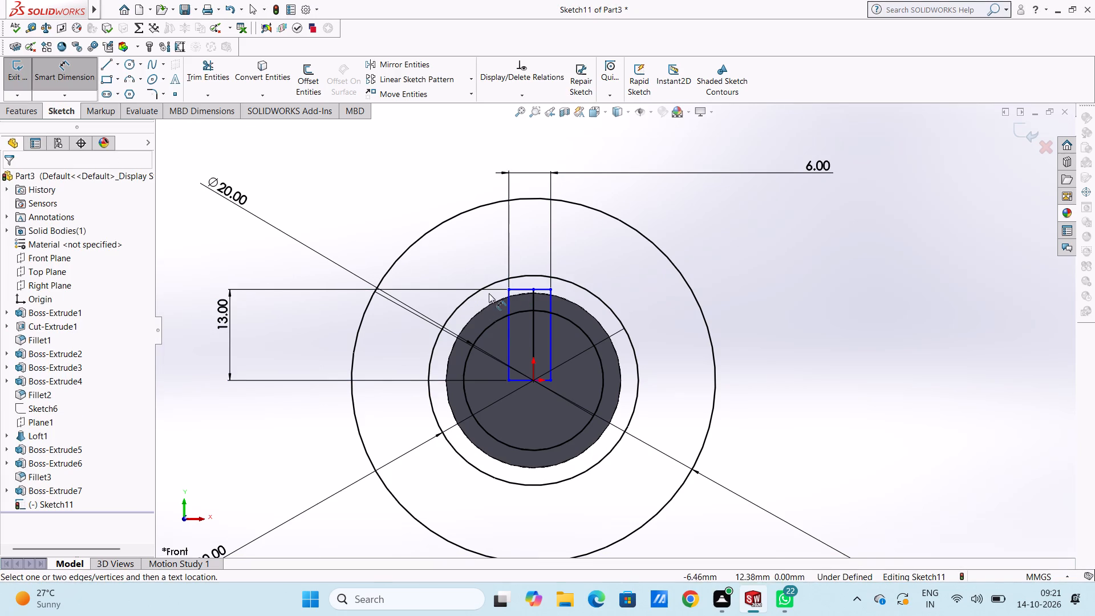
# Dimension the horizontal distance from the rectangle's upper-left corner to the origin at 3 mm, centring it on the vertical line.
pyautogui.click(506, 287)
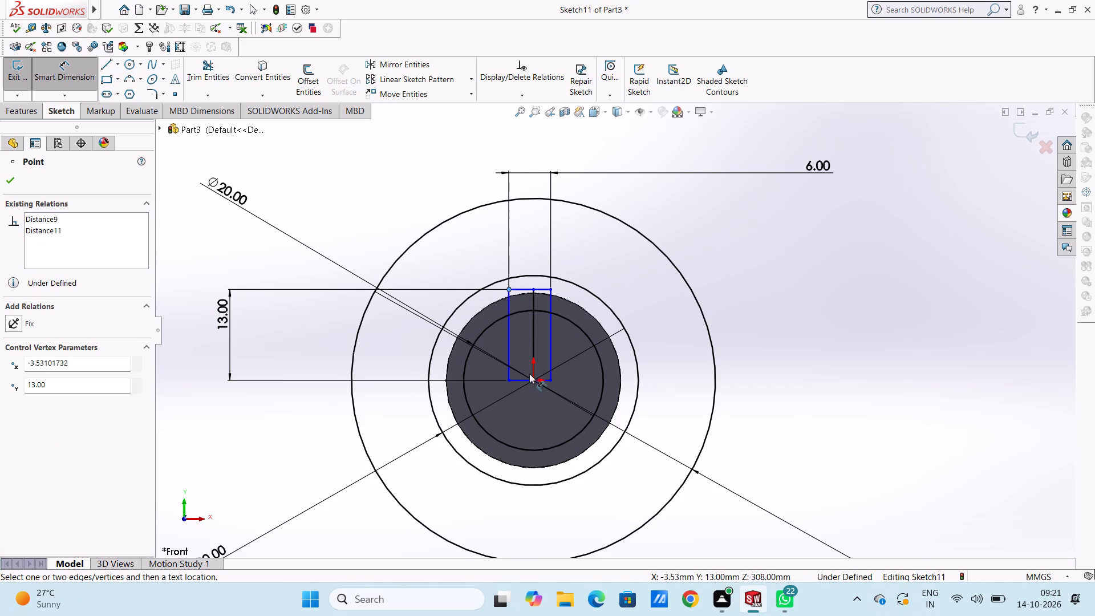
pyautogui.click(531, 378)
pyautogui.scroll(4, 529, 457)
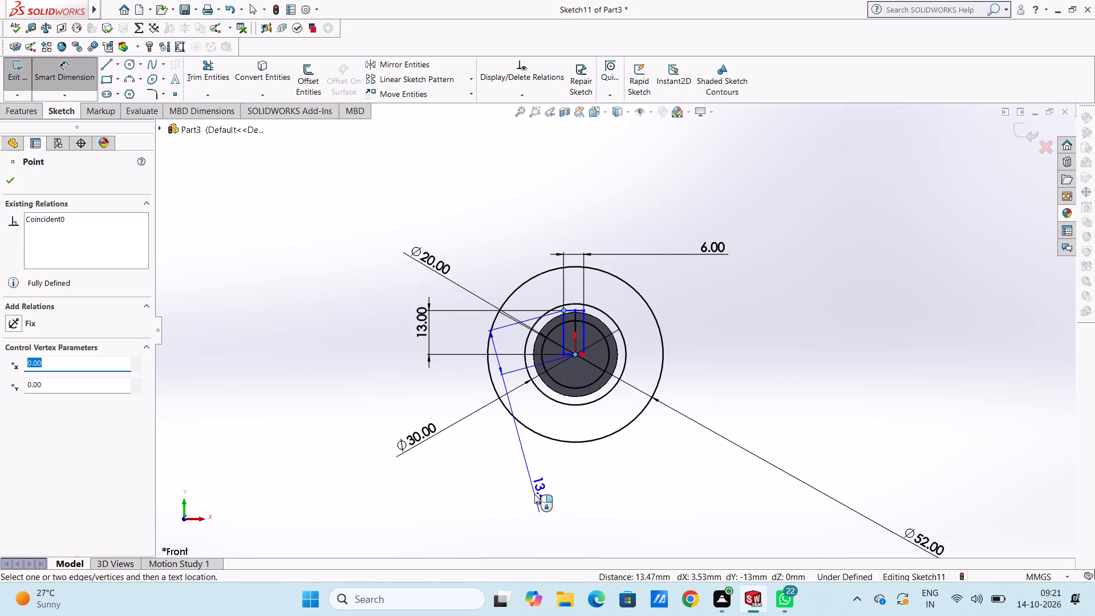
pyautogui.click(564, 491)
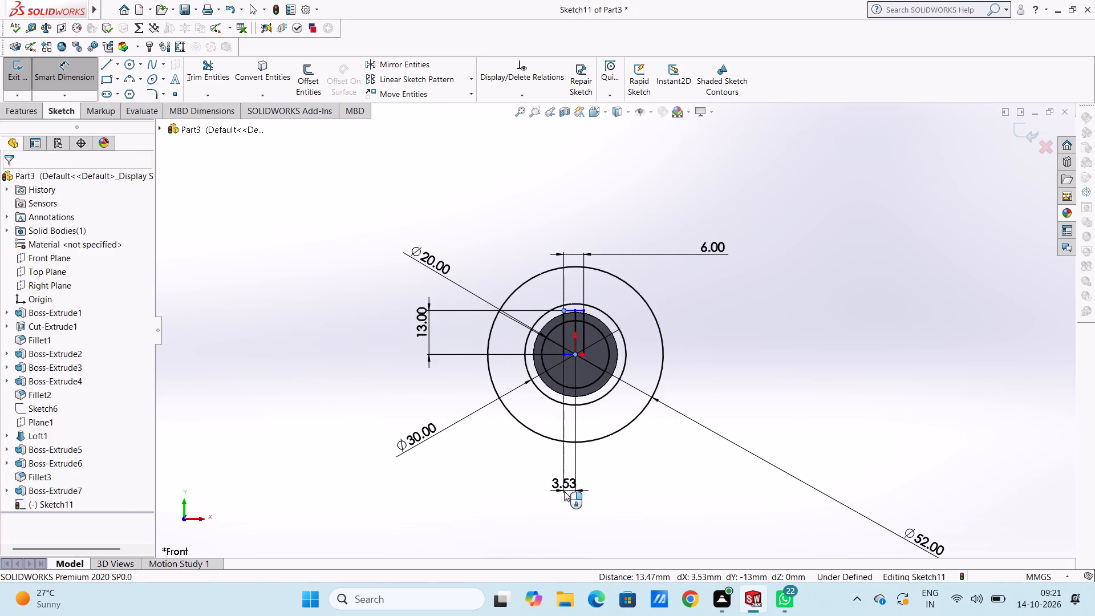
pyautogui.press('3')
pyautogui.press('Return')
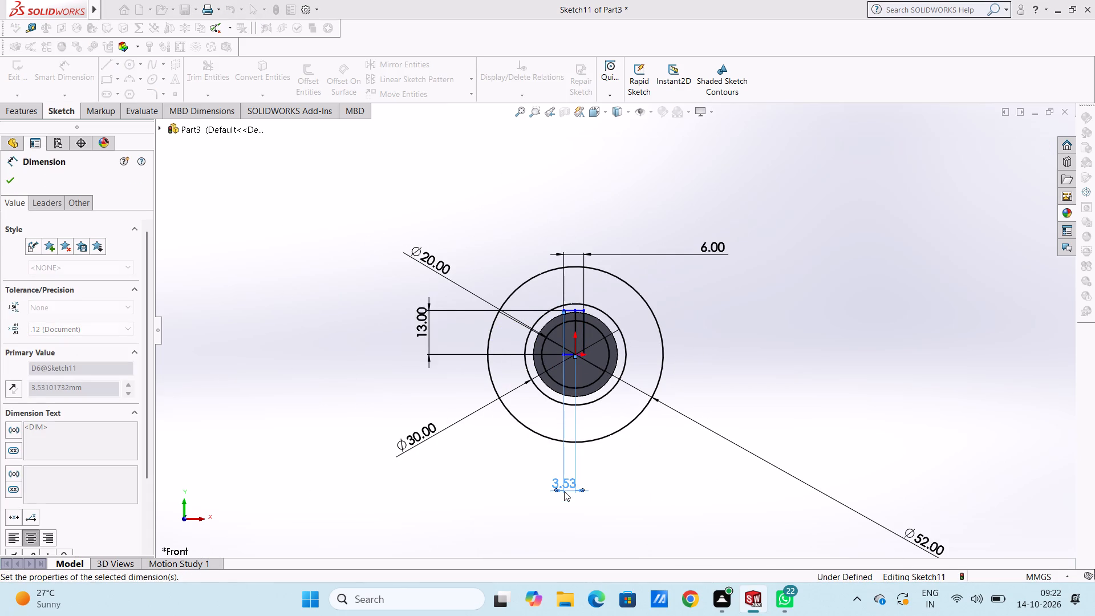
pyautogui.click(356, 355)
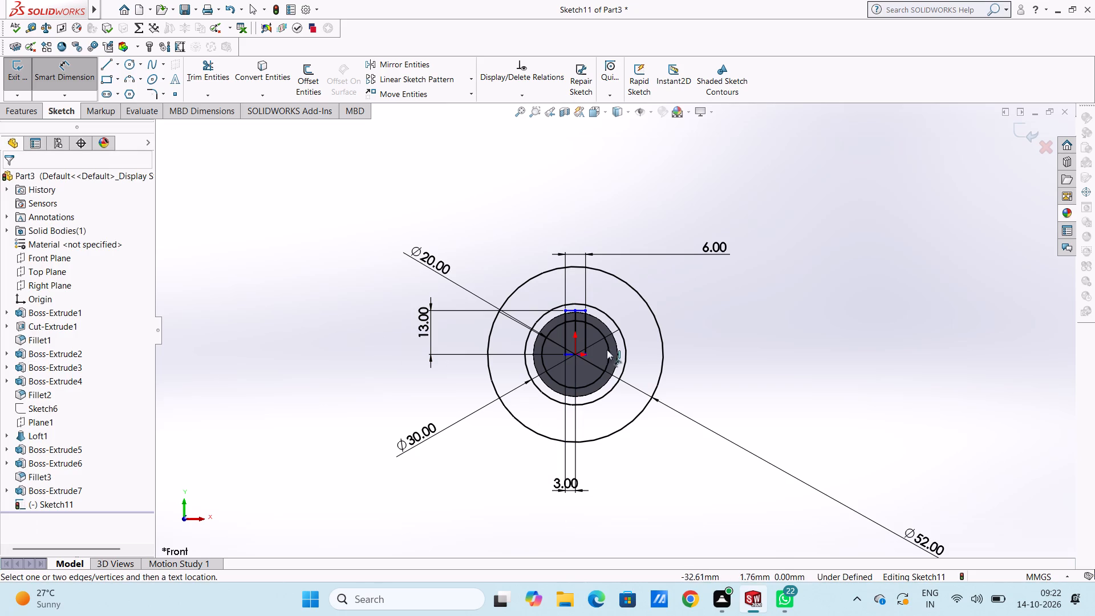
# Dimension the vertical distance from the origin to the rectangle's top edge at 13 mm.
pyautogui.scroll(-6, 584, 325)
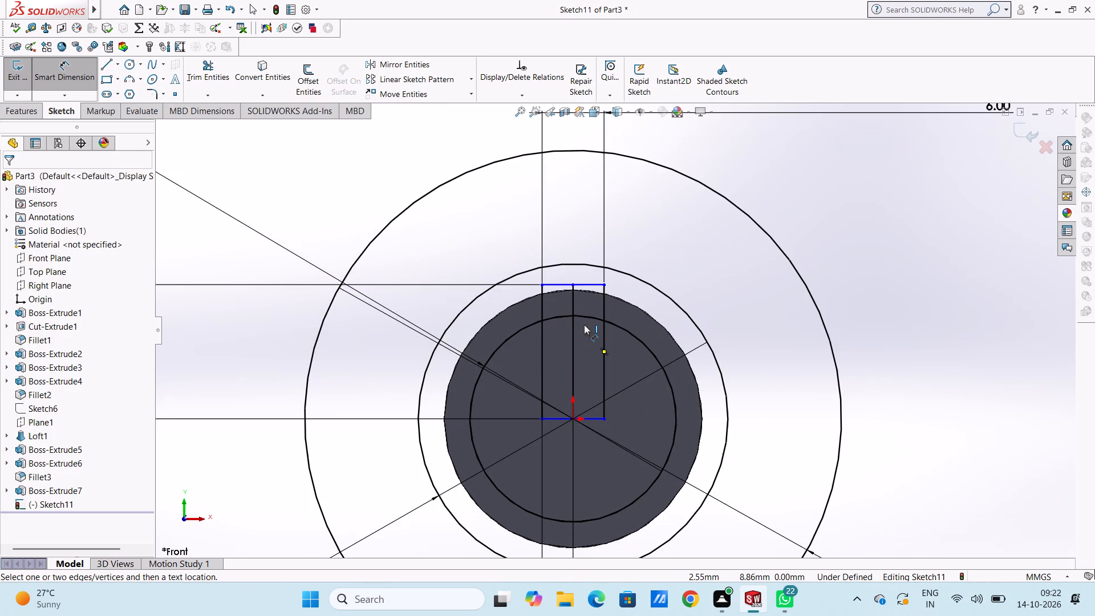
pyautogui.click(571, 419)
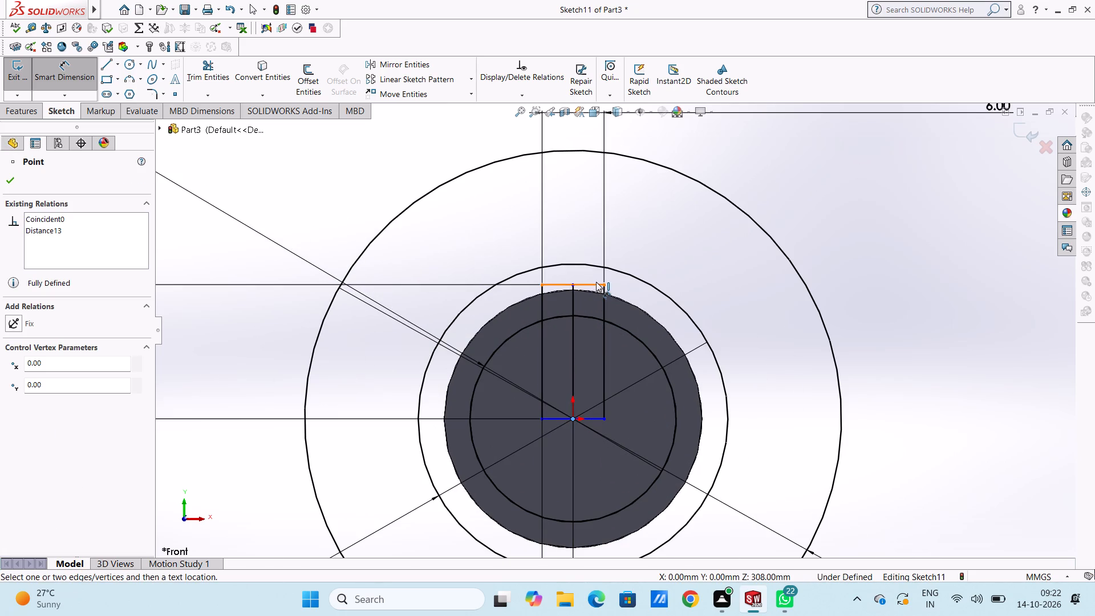
pyautogui.click(596, 281)
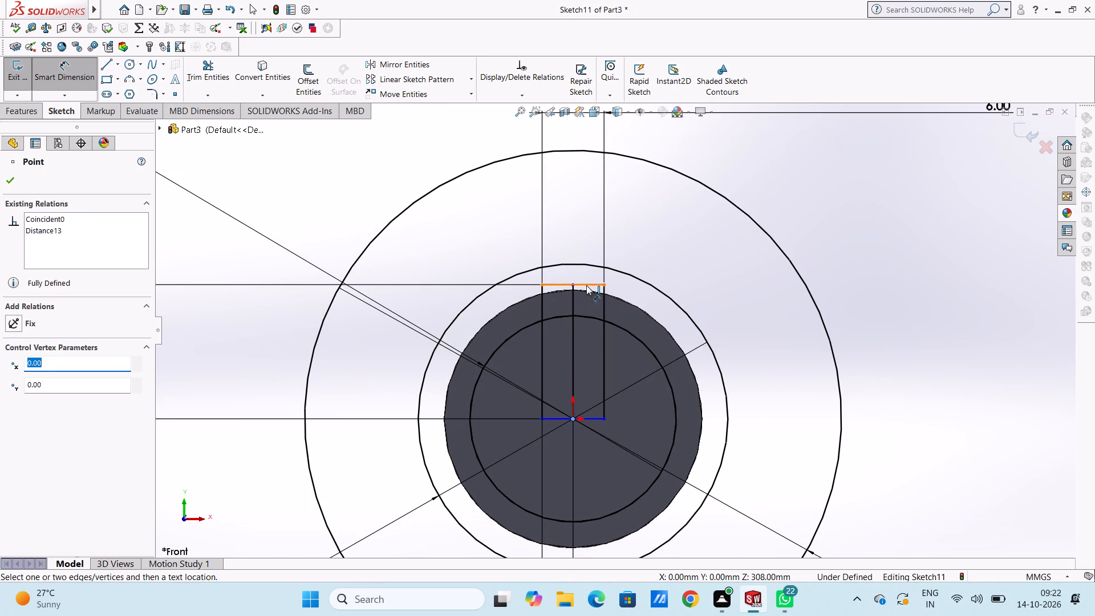
pyautogui.click(586, 285)
pyautogui.scroll(4, 911, 322)
pyautogui.click(923, 326)
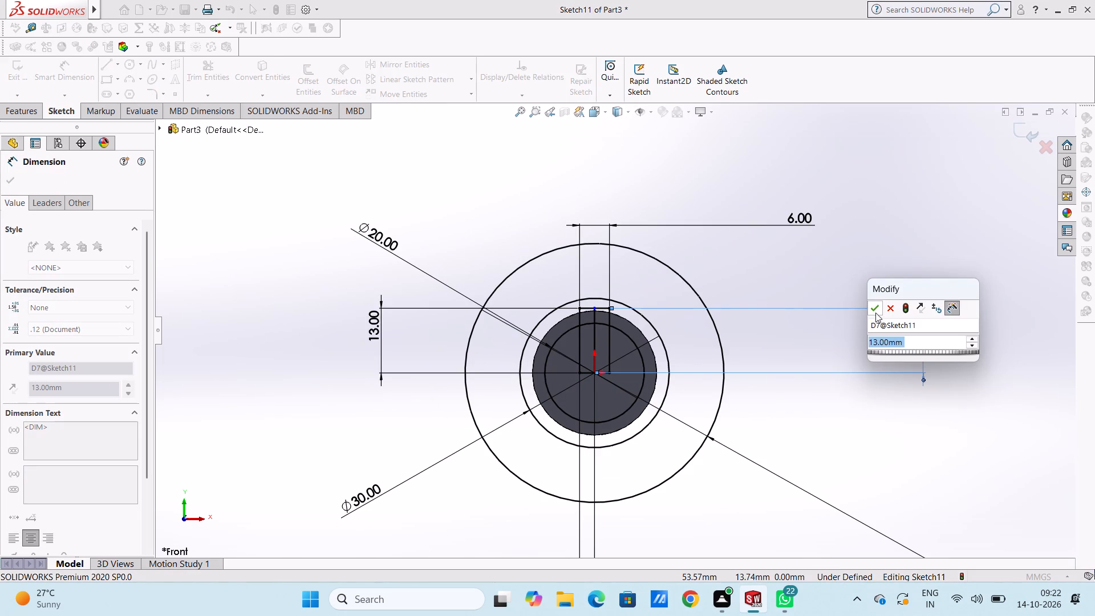
pyautogui.click(875, 312)
pyautogui.click(837, 331)
# Delete the 13 mm vertical line running up from the origin through the middle of the rectangle.
pyautogui.scroll(-3, 603, 341)
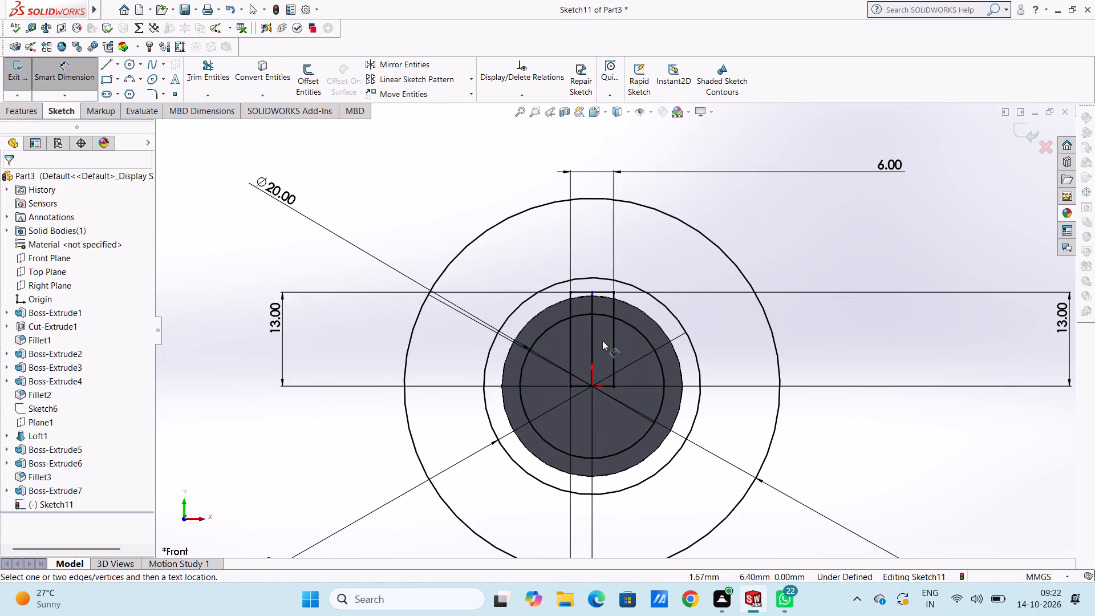
pyautogui.scroll(-2, 586, 318)
pyautogui.click(599, 336)
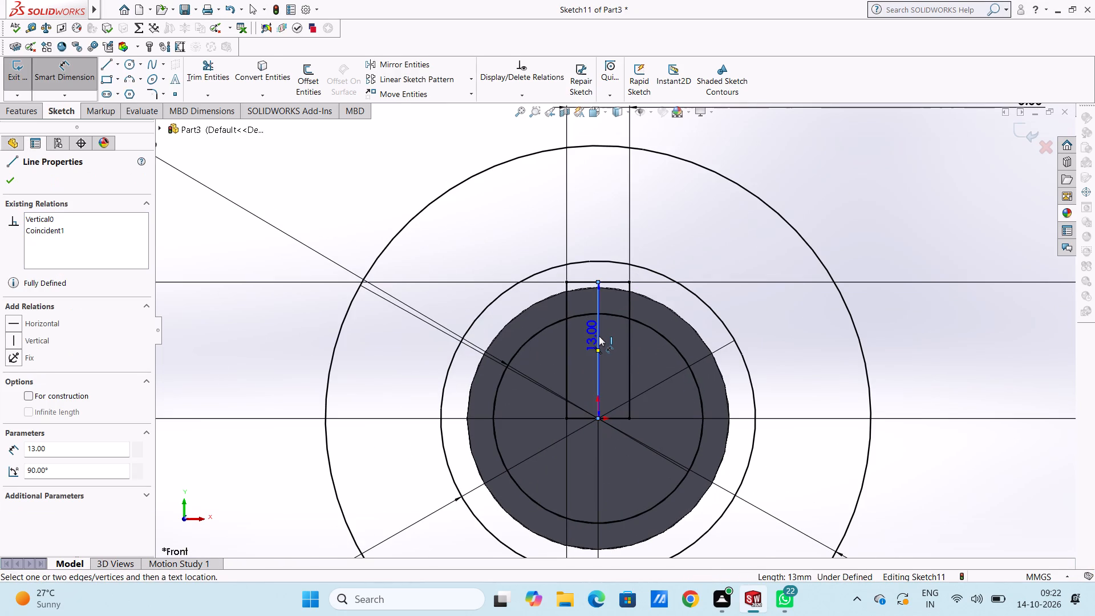
pyautogui.press('Delete')
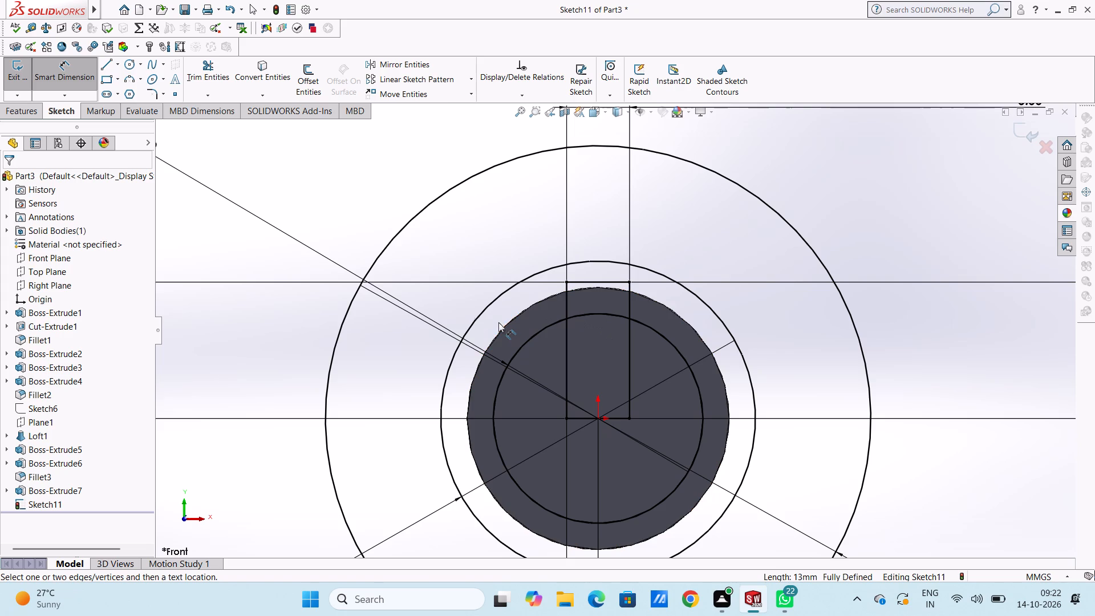
# Trim the 20 mm circle's arc between the rectangle's sides, plus the rectangle's base and side portions inside that circle, to form a keyway outline.
pyautogui.click(225, 76)
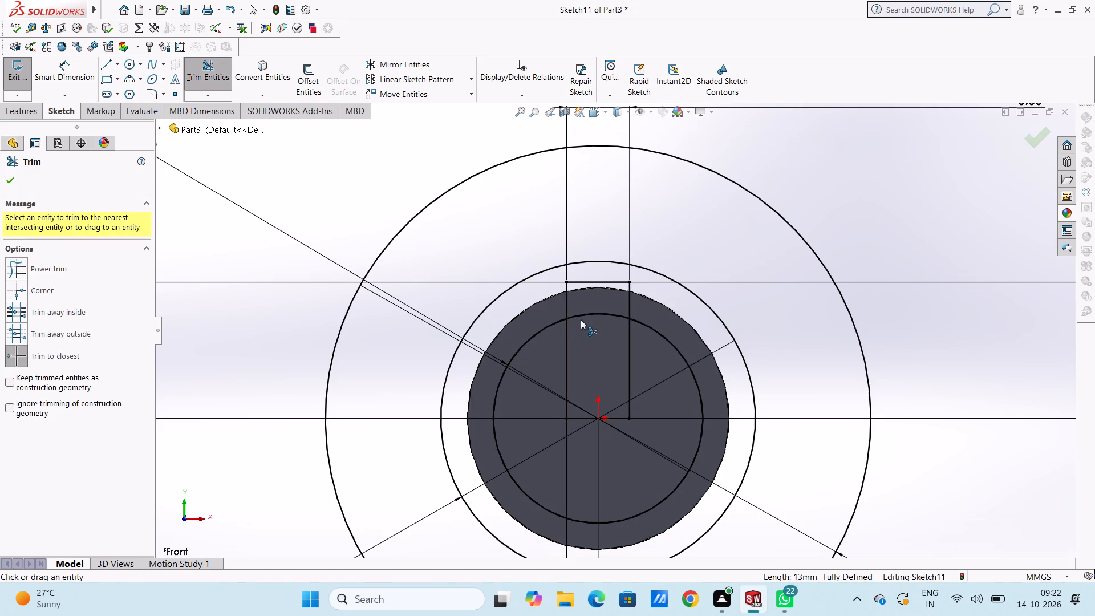
pyautogui.click(583, 313)
pyautogui.click(566, 356)
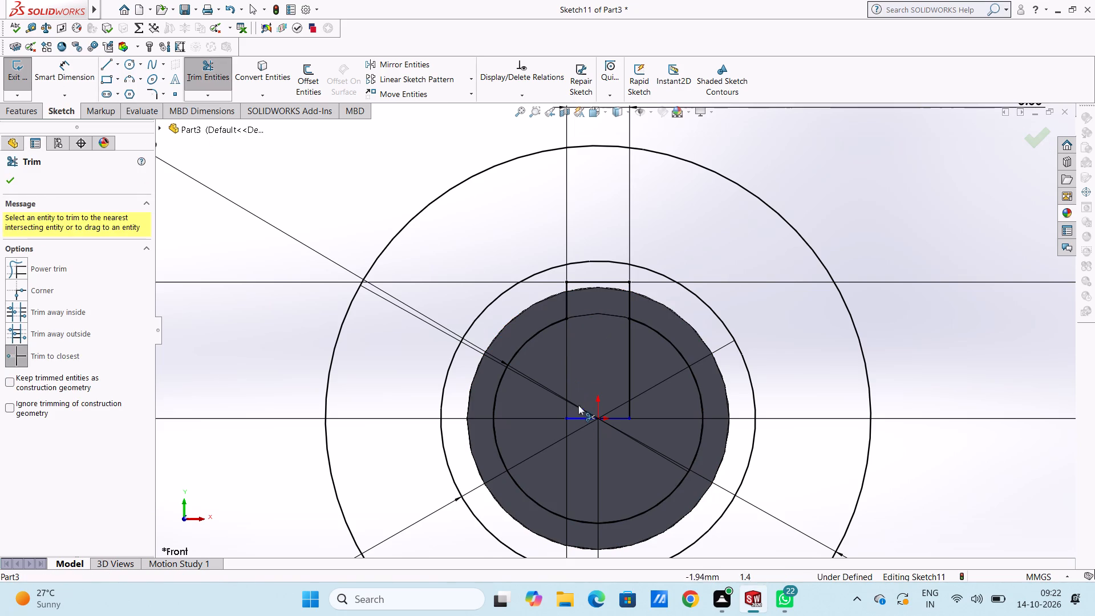
pyautogui.click(578, 418)
pyautogui.click(633, 379)
pyautogui.doubleClick(631, 376)
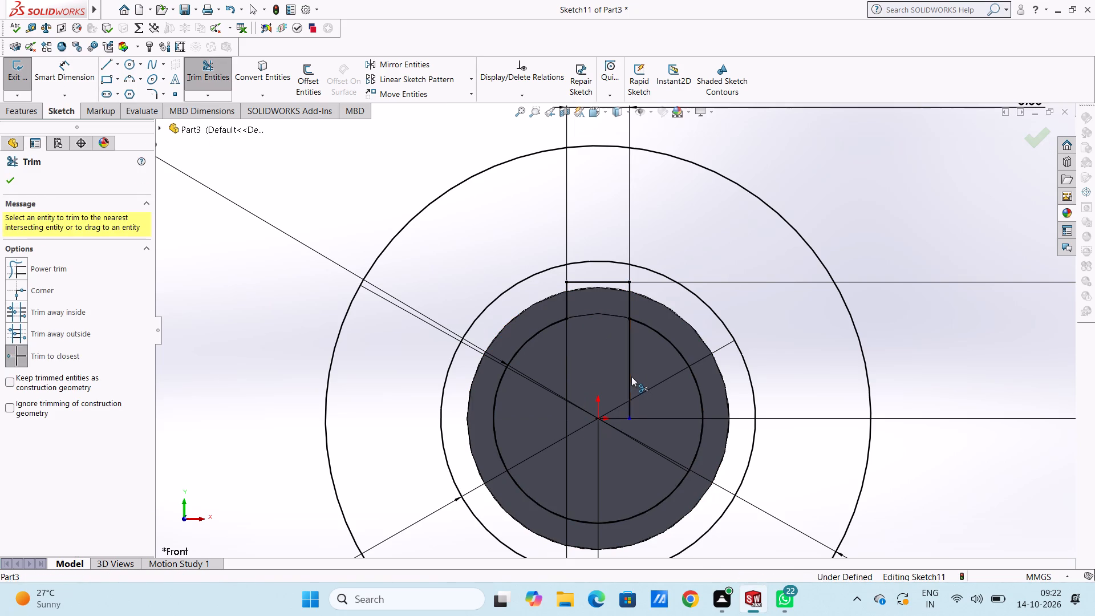
pyautogui.click(631, 376)
pyautogui.click(598, 409)
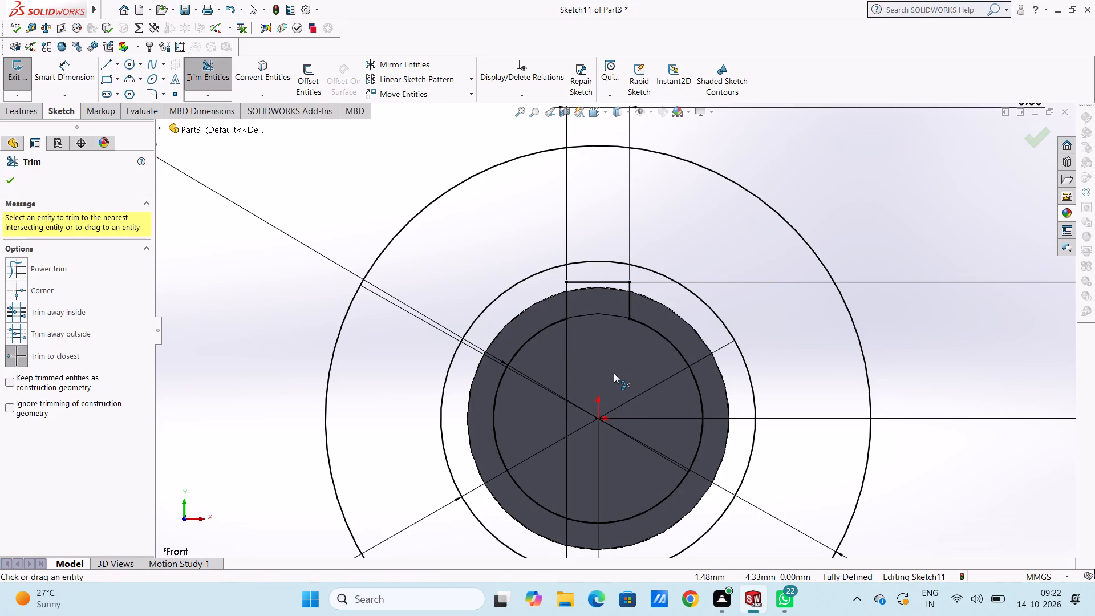
pyautogui.scroll(6, 614, 372)
pyautogui.scroll(-1, 672, 328)
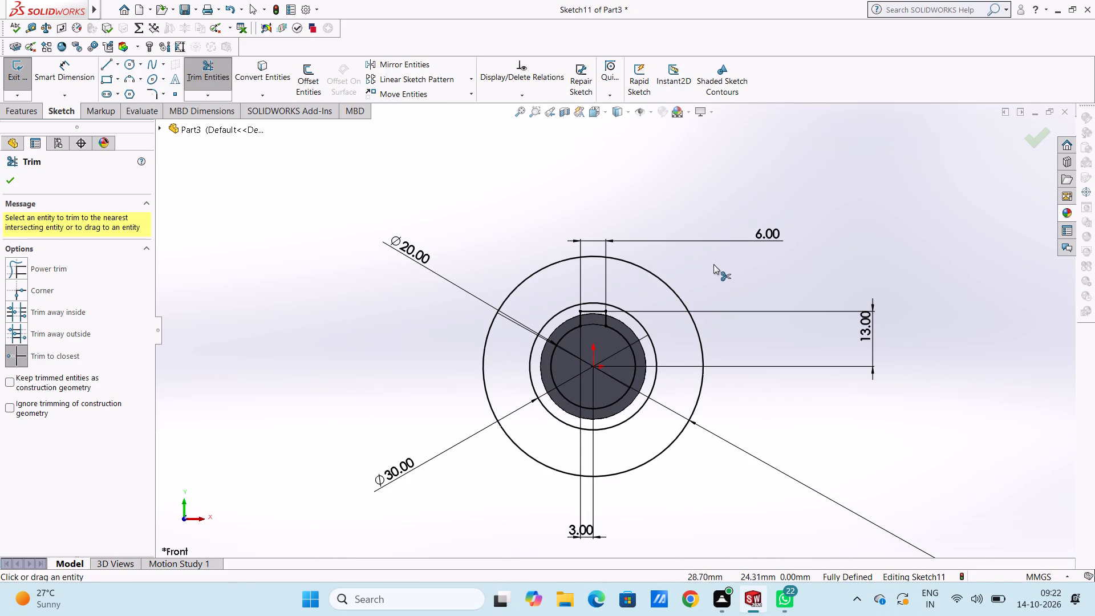
pyautogui.press('Escape')
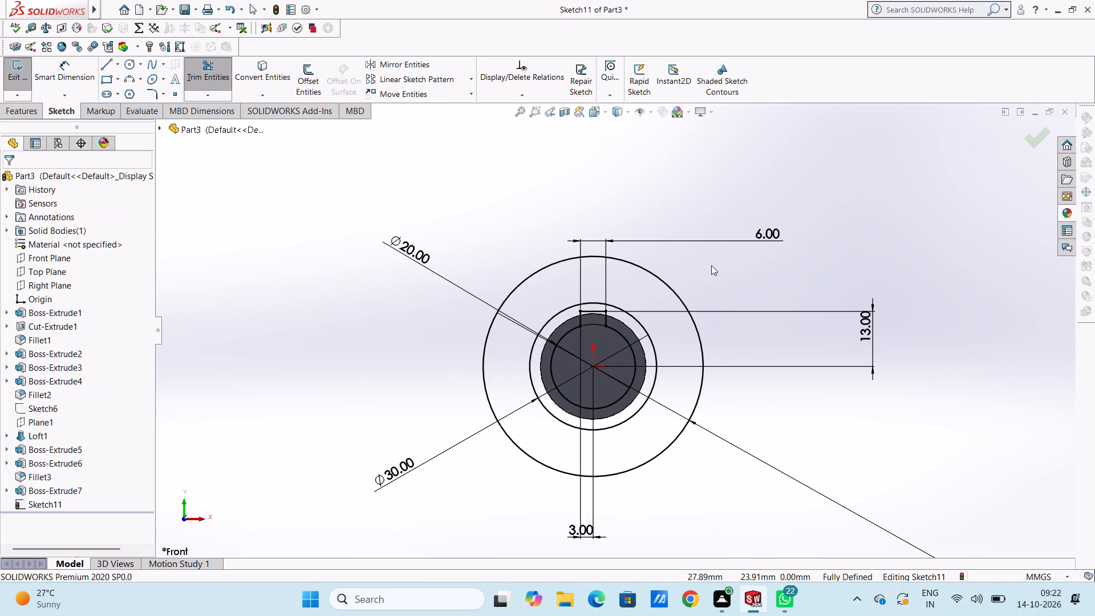
pyautogui.press('Escape')
pyautogui.press('Escape')
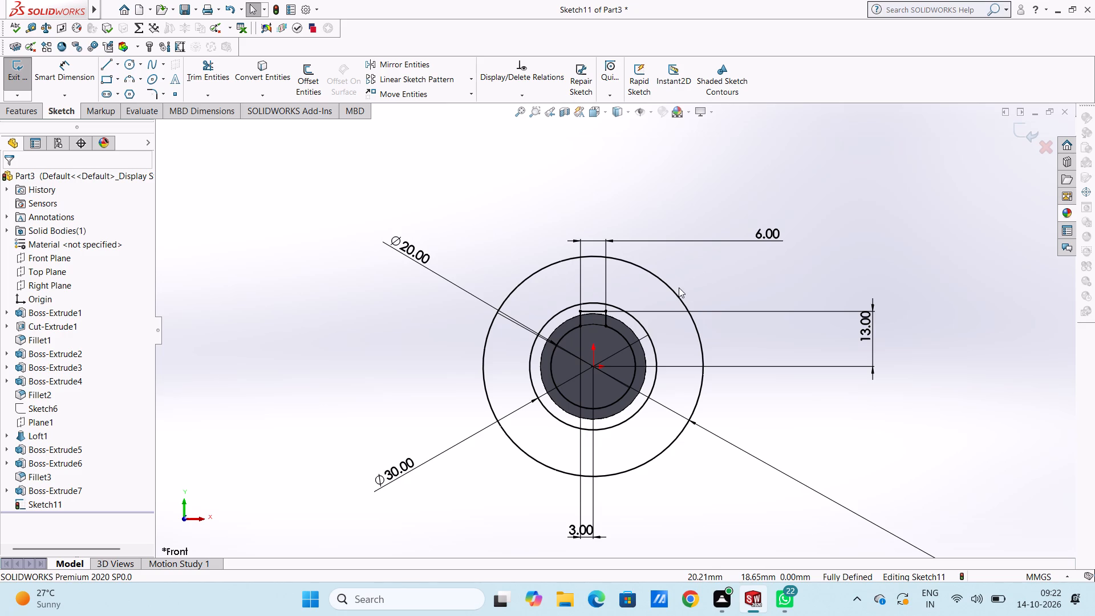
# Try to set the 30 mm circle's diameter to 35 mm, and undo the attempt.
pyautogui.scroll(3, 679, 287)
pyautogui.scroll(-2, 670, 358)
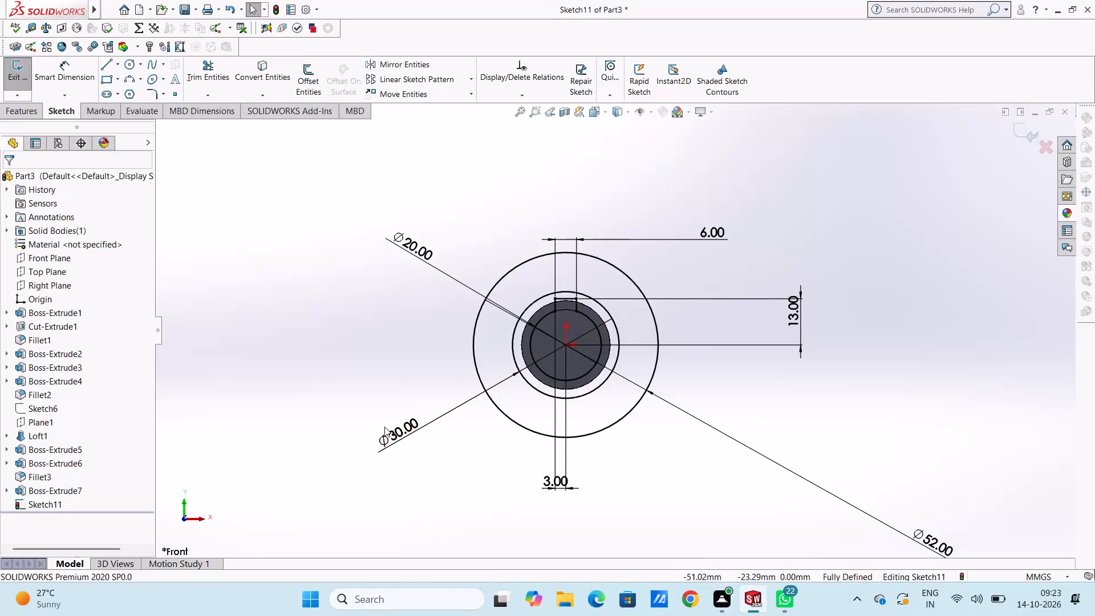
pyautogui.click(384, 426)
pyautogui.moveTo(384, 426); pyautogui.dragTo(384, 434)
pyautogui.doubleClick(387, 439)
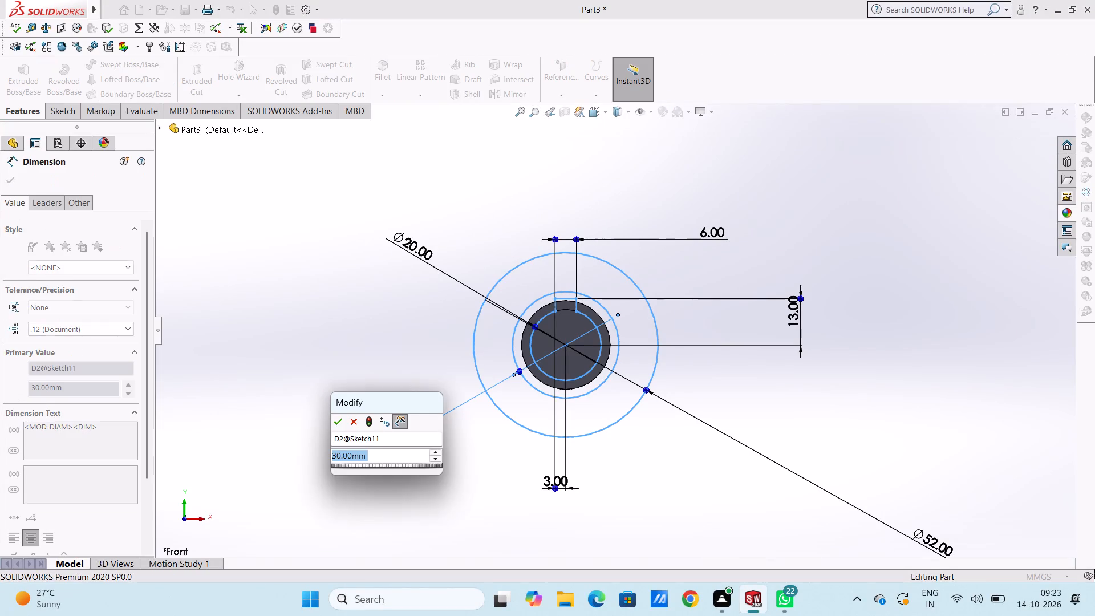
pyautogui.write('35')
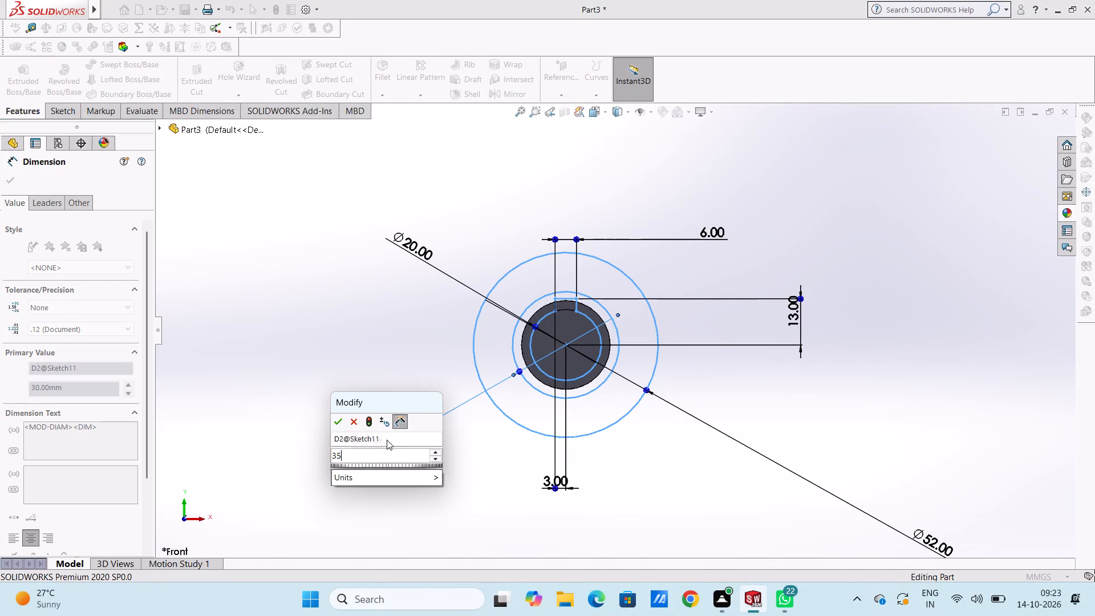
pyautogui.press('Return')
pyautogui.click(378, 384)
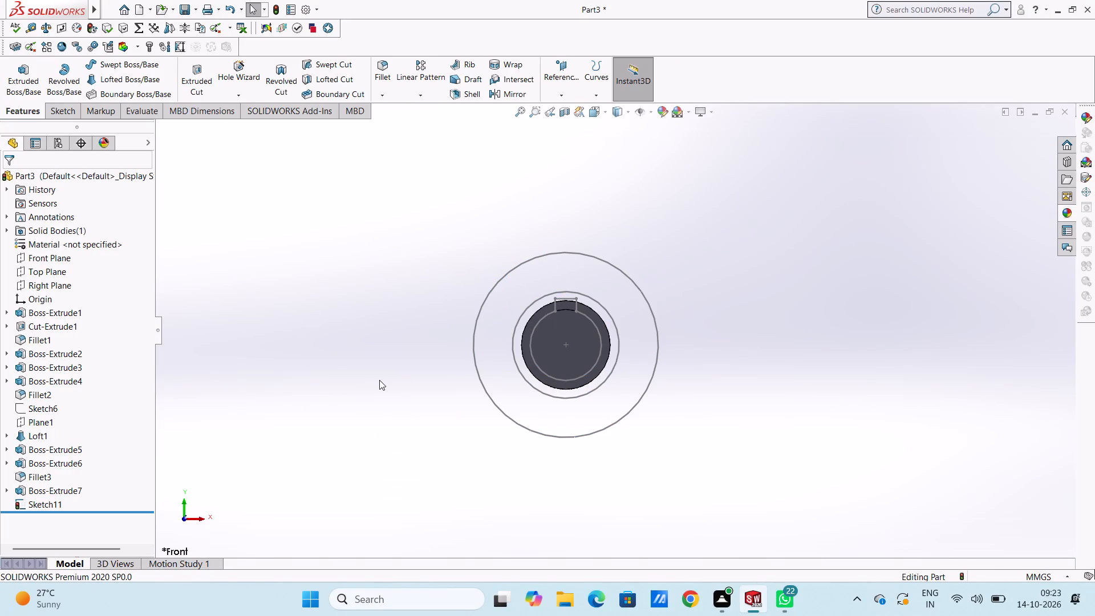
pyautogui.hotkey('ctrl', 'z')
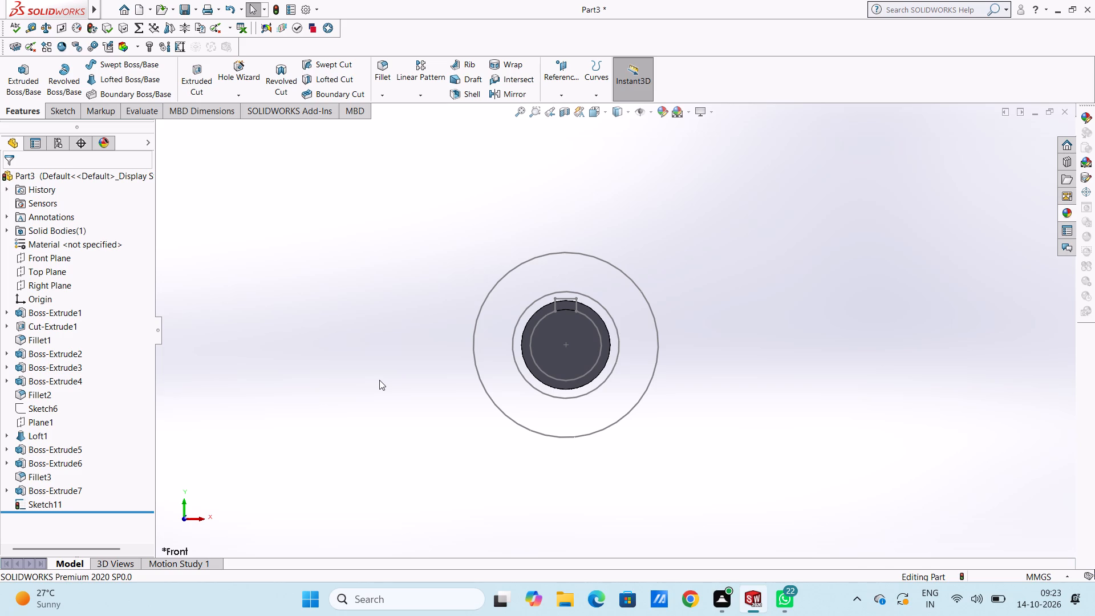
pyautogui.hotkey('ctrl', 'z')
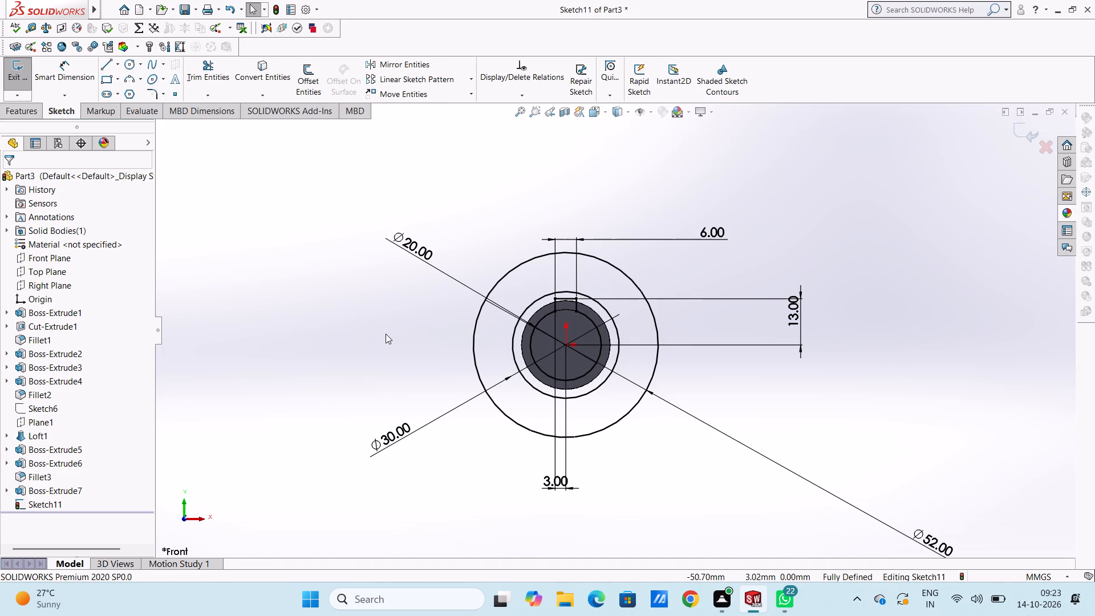
# Set the middle circle's diameter to 35 mm within the sketch.
pyautogui.doubleClick(390, 442)
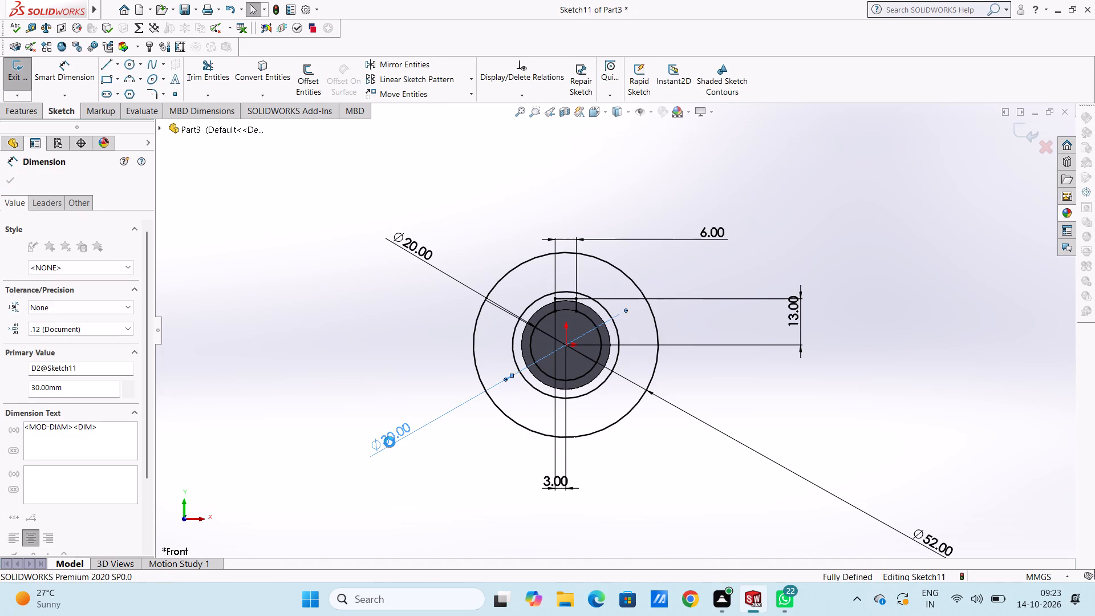
pyautogui.write('35')
pyautogui.press('Return')
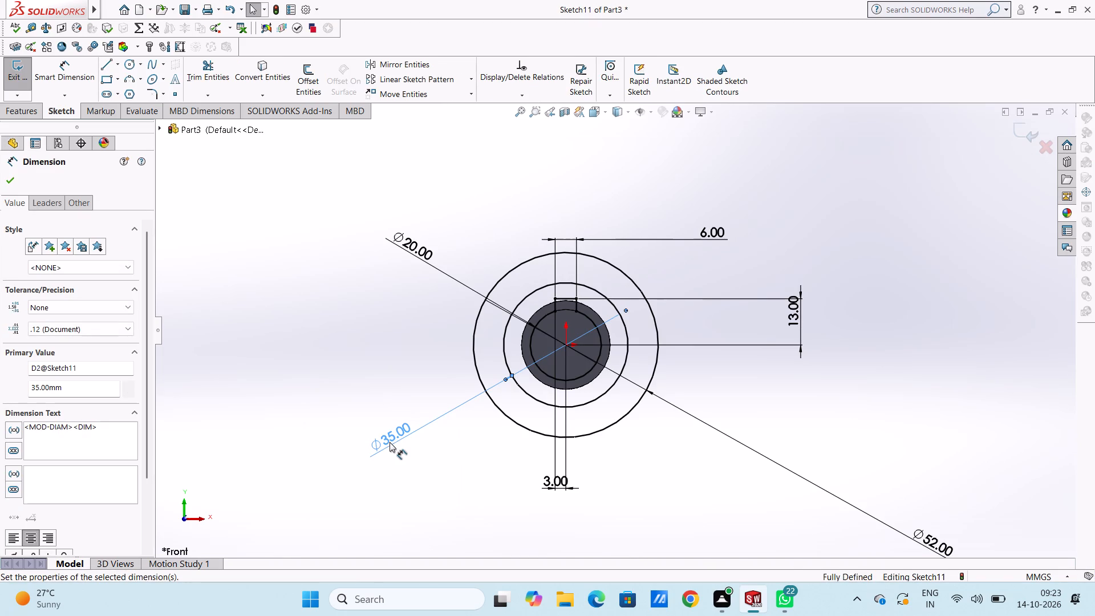
pyautogui.click(388, 381)
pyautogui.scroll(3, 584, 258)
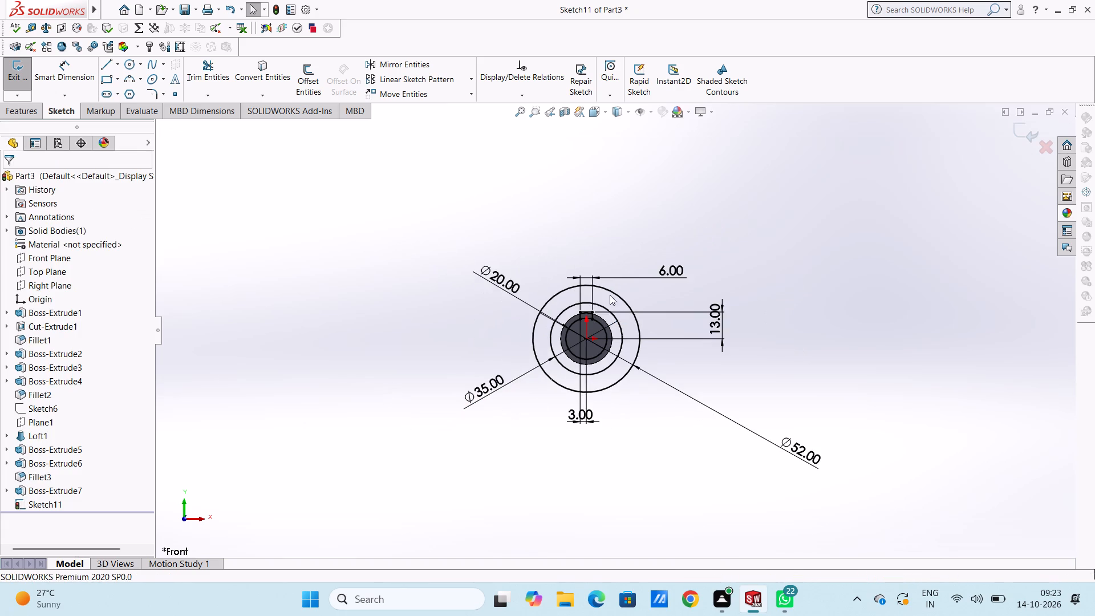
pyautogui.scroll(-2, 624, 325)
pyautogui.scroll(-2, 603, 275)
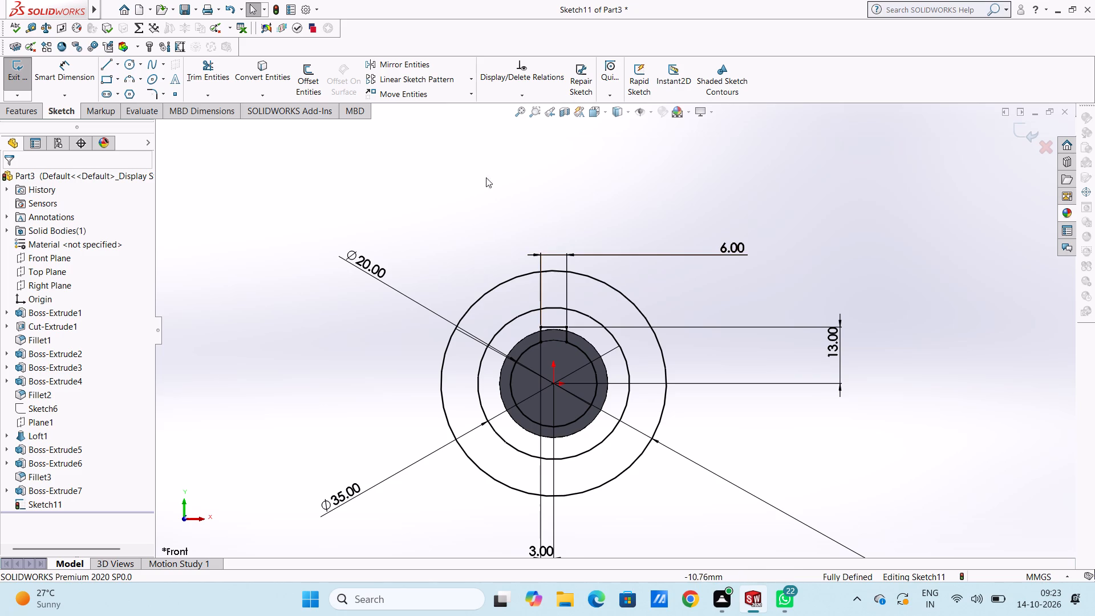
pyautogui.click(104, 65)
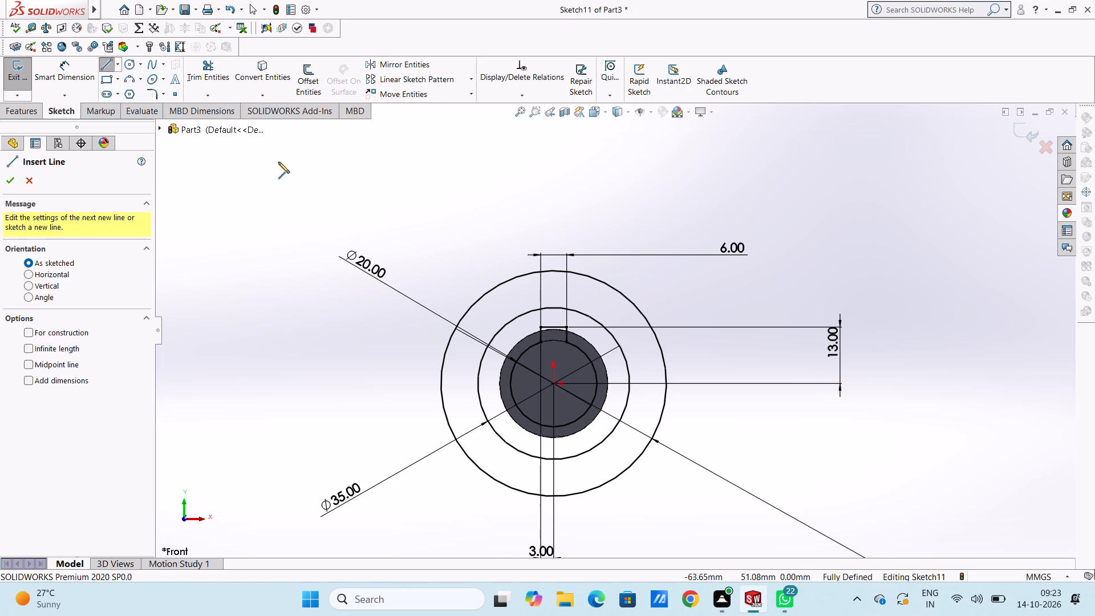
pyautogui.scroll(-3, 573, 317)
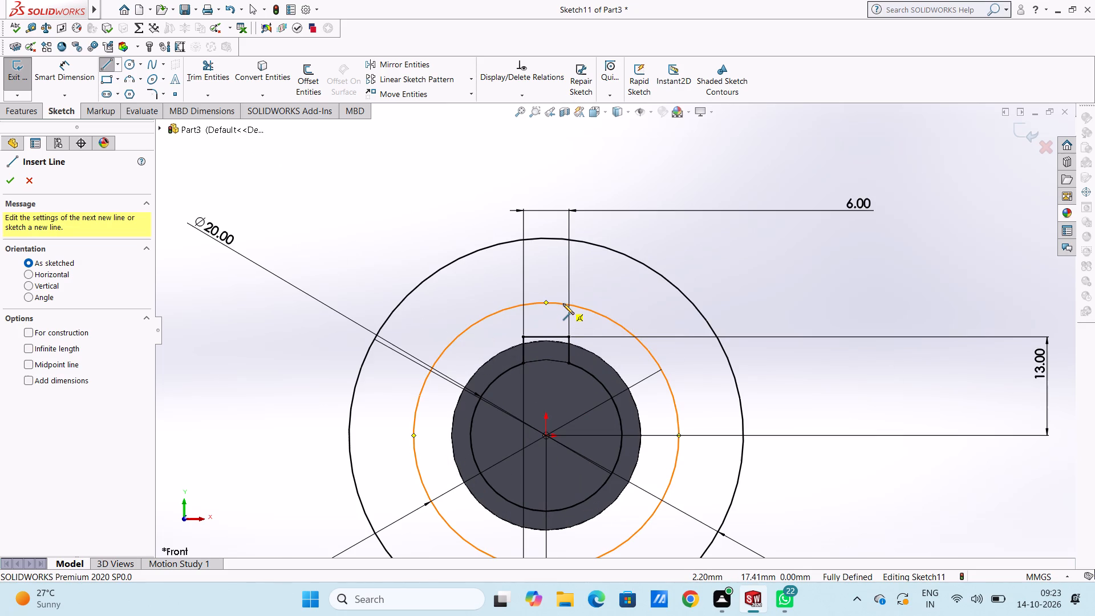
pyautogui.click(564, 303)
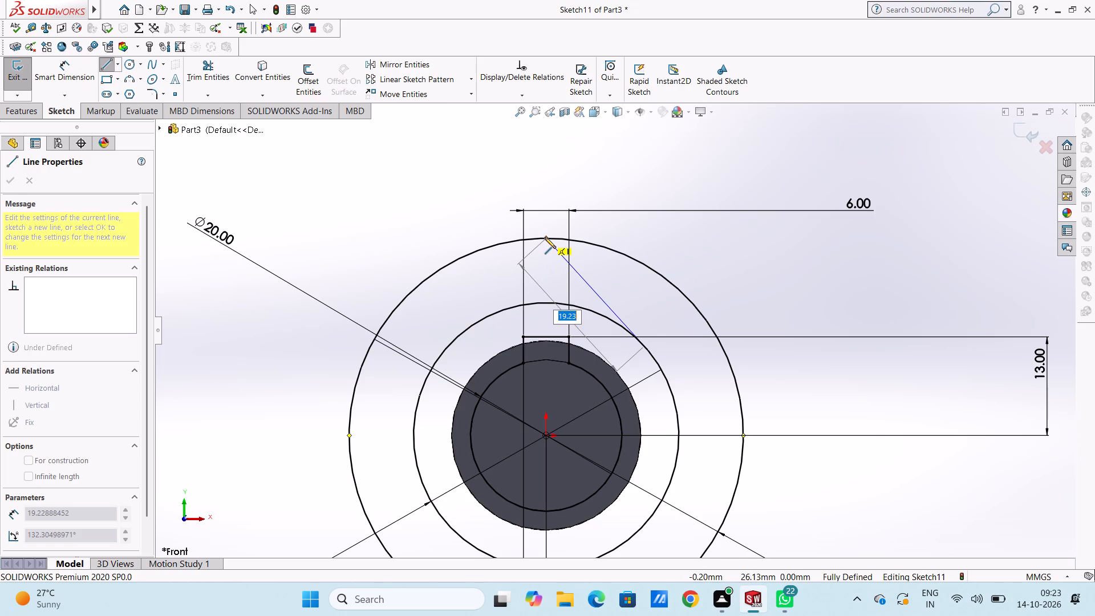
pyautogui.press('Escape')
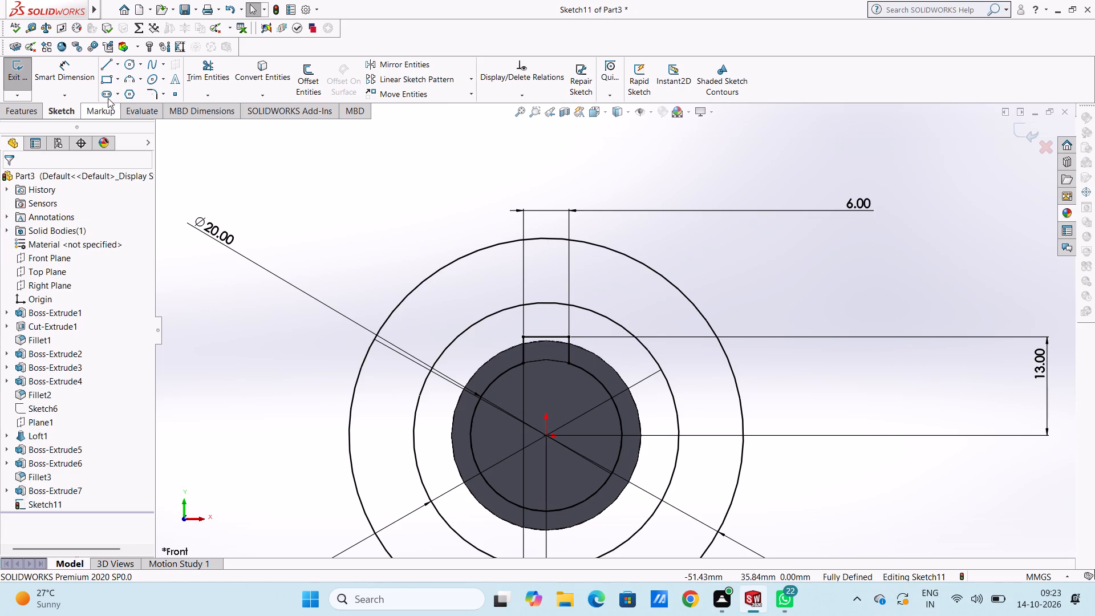
# Sketch a triangle with its apex at the top of the 52 mm circle, base corners on the 35 mm circle above the keyway, and sides about 9 mm long.
pyautogui.click(111, 60)
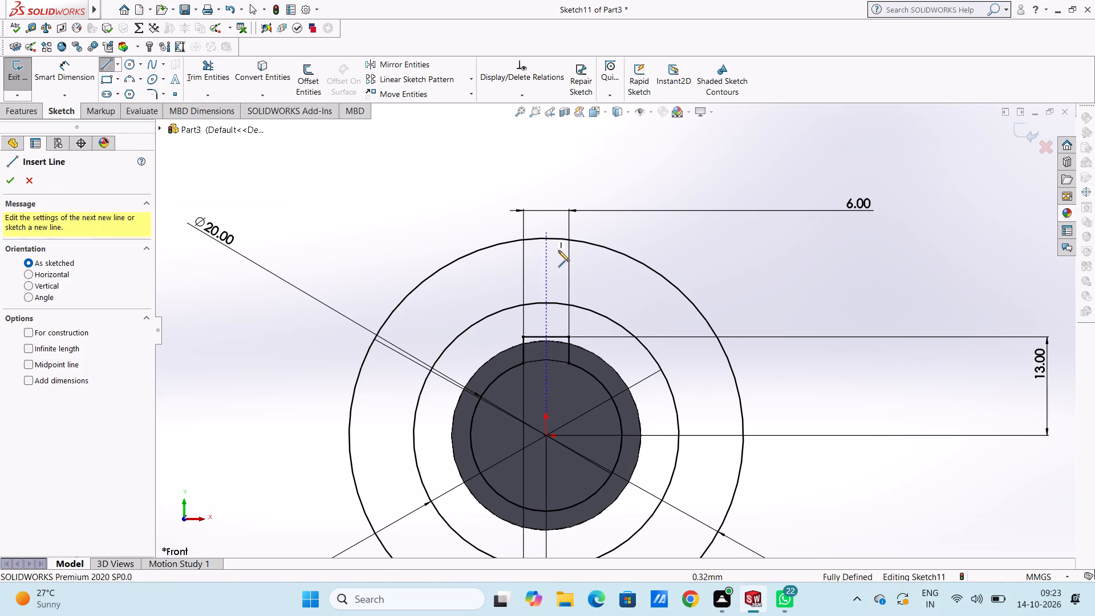
pyautogui.click(547, 239)
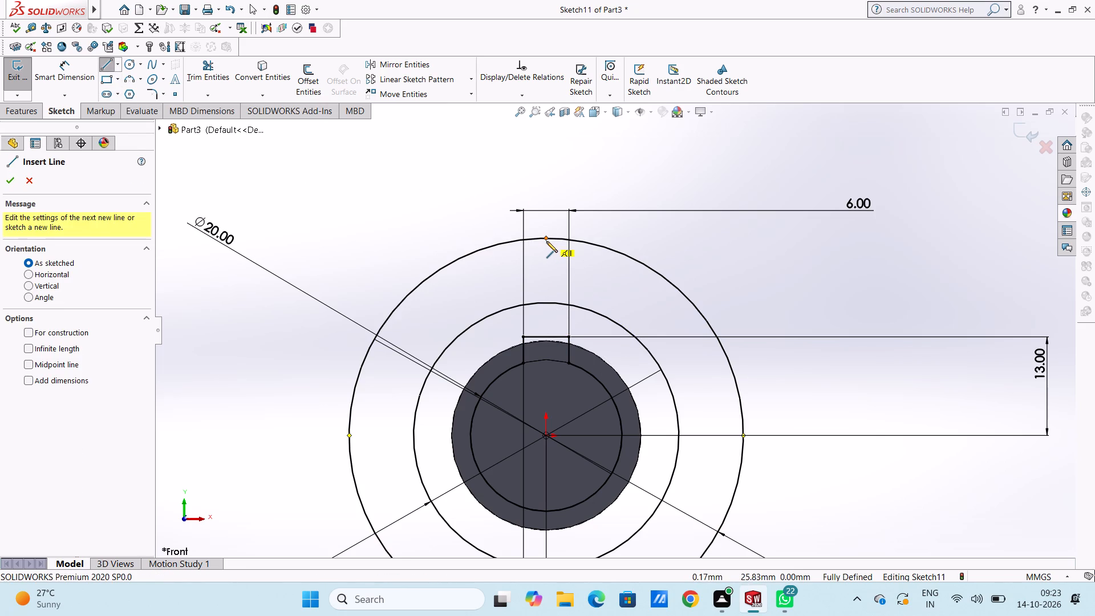
pyautogui.click(523, 306)
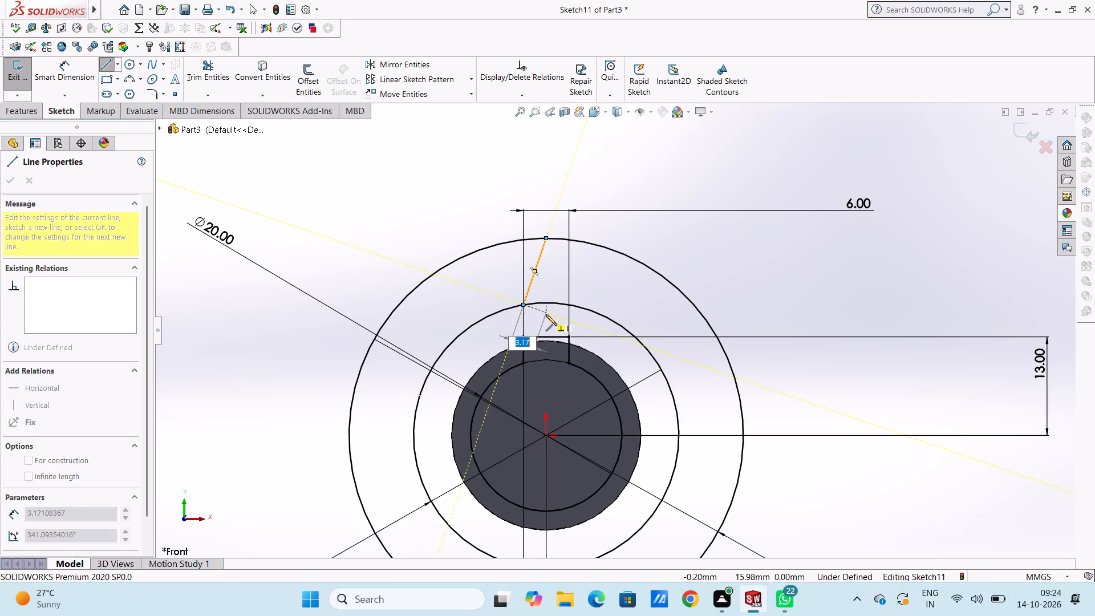
pyautogui.click(568, 305)
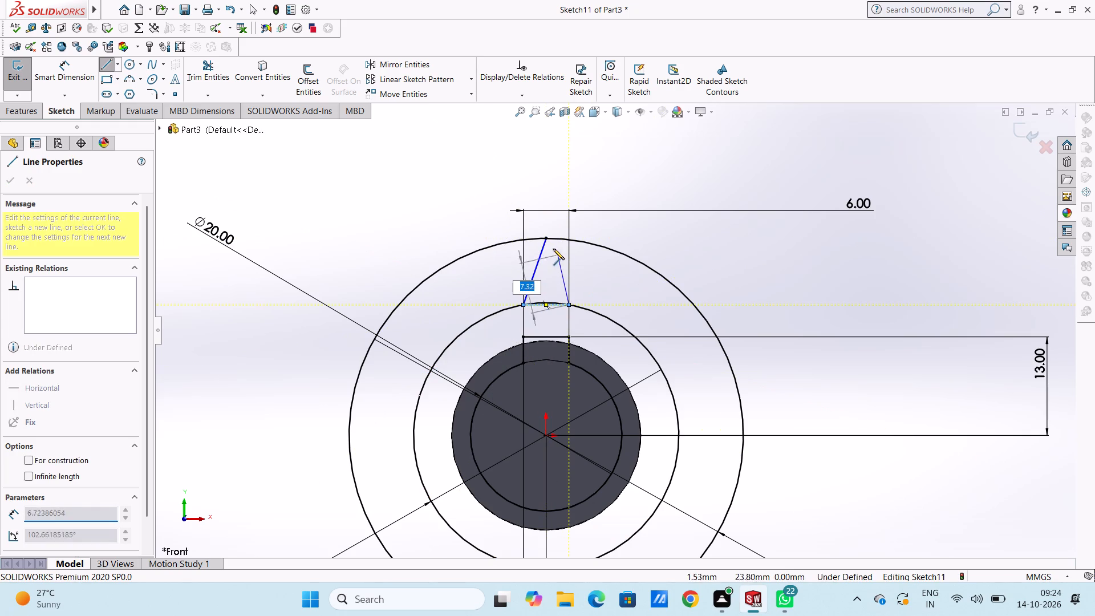
pyautogui.click(549, 240)
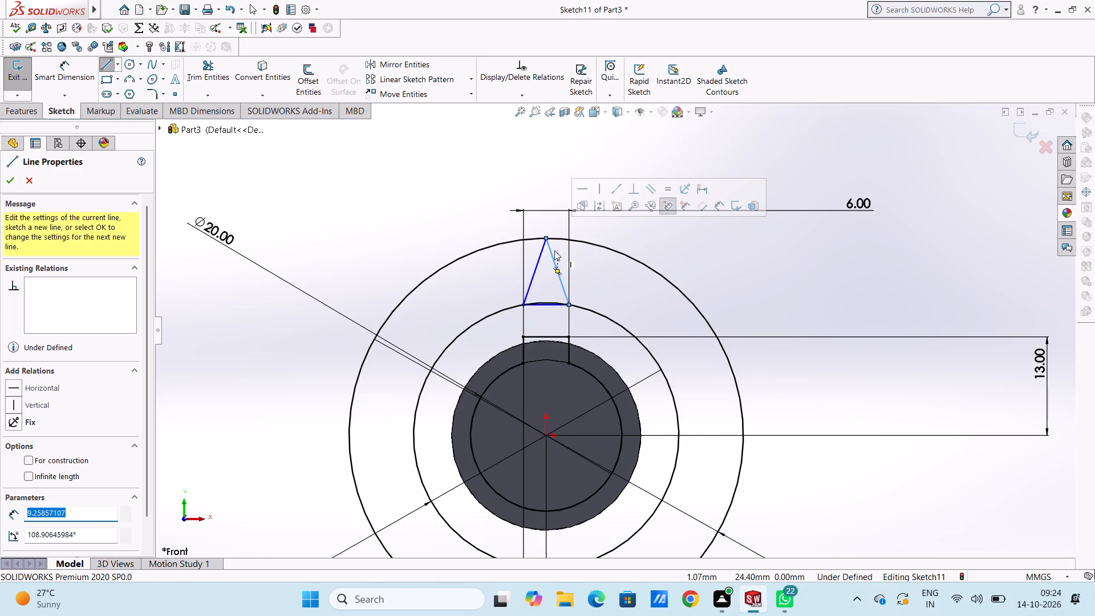
pyautogui.press('Escape')
pyautogui.press('Escape')
pyautogui.press('Escape')
pyautogui.press('Escape')
pyautogui.press('Escape')
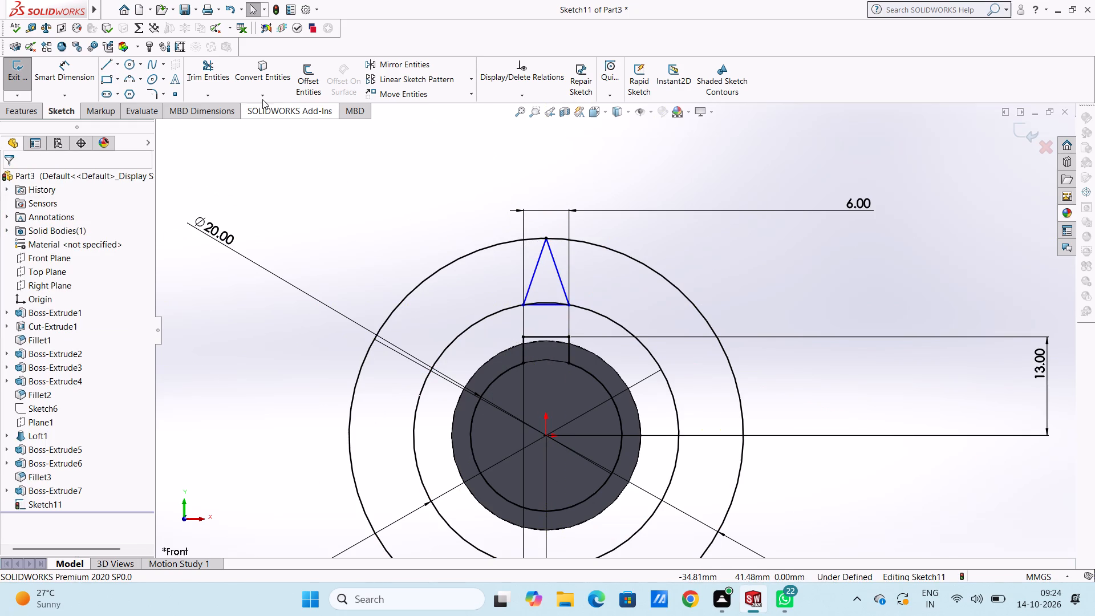
# Trim the 35 mm circle's arc above the triangle's base and remove the outer 52 mm circle.
pyautogui.click(219, 79)
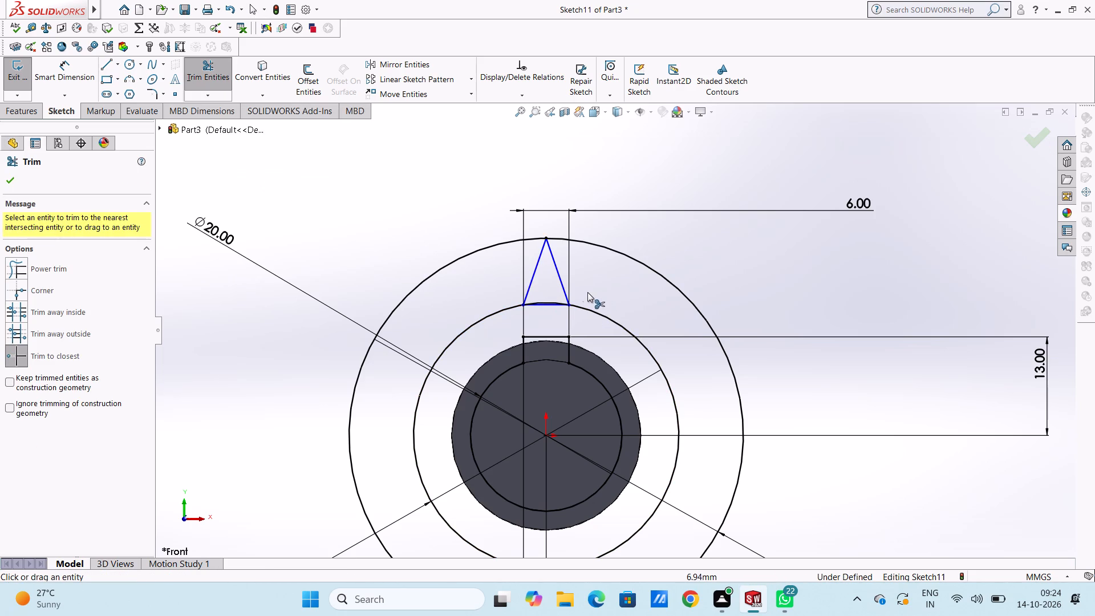
pyautogui.scroll(-6, 560, 289)
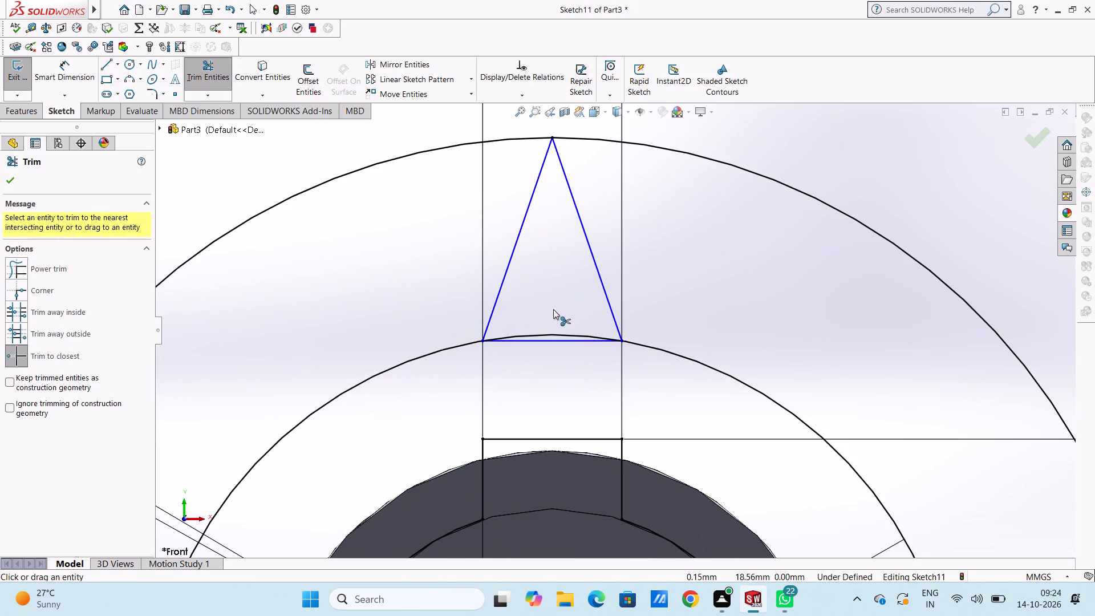
pyautogui.click(555, 334)
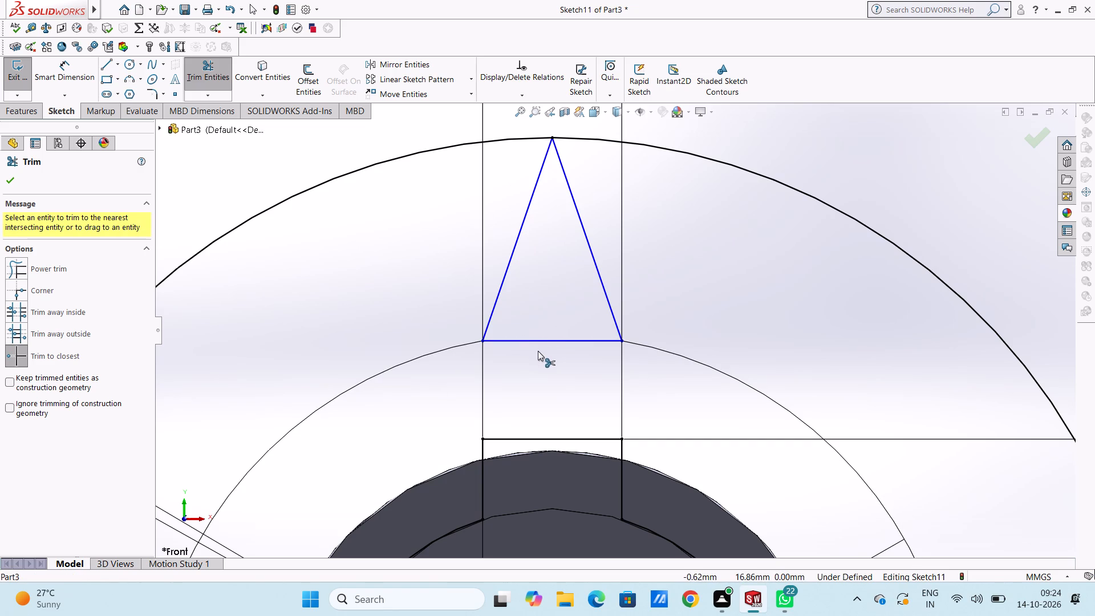
pyautogui.click(499, 143)
pyautogui.press('Escape')
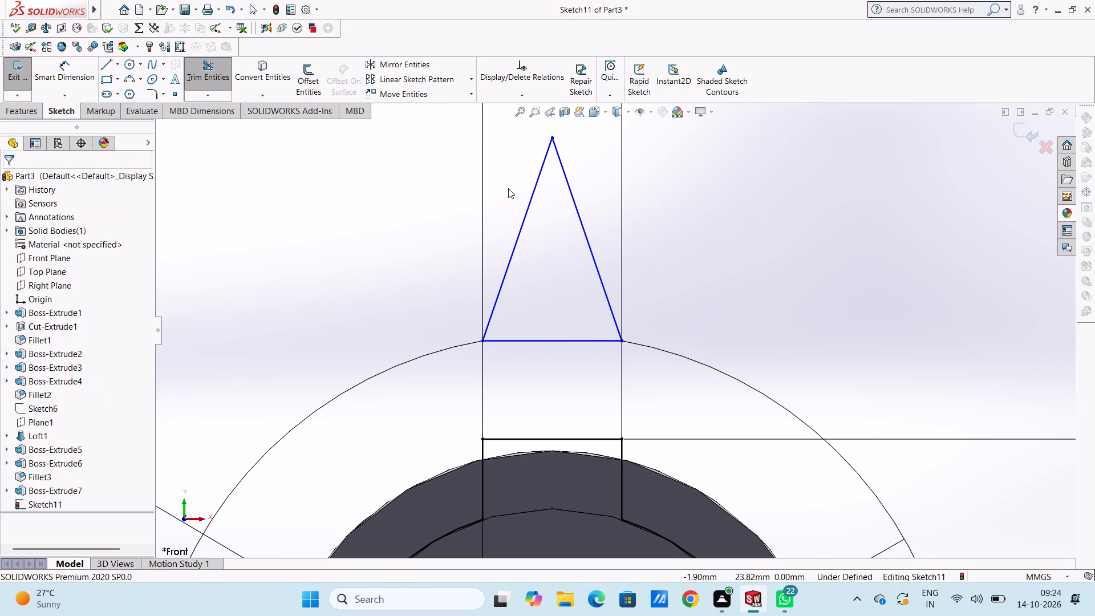
pyautogui.press('Escape')
pyautogui.press('Escape')
pyautogui.press('Escape')
# Dimension the vertical distance from the origin to the triangle's apex, keeping its current value.
pyautogui.scroll(2, 508, 188)
pyautogui.scroll(-2, 508, 188)
pyautogui.scroll(4, 508, 188)
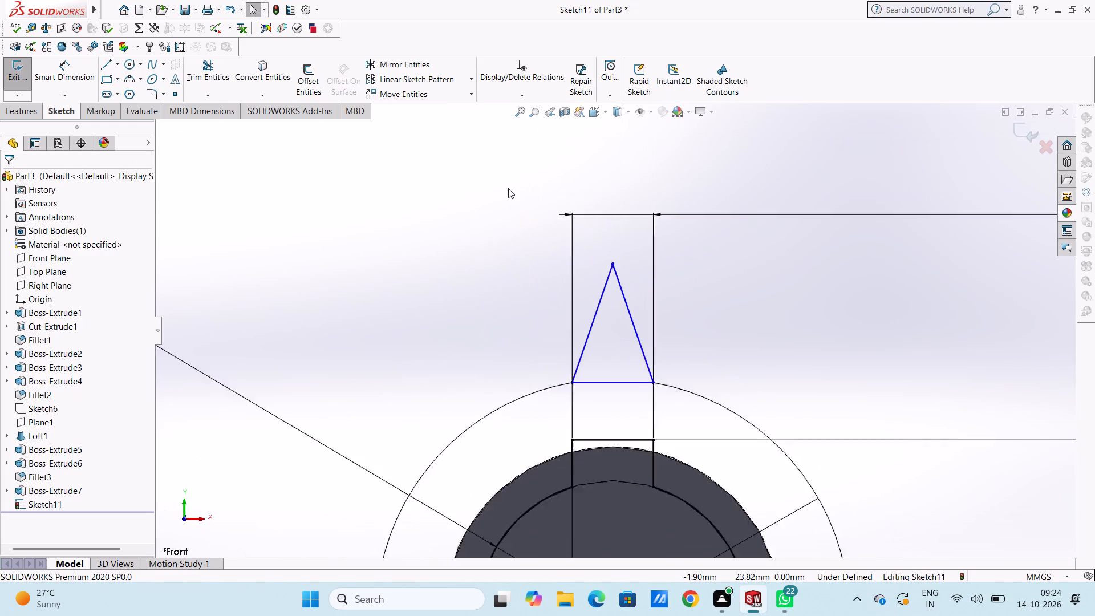
pyautogui.scroll(2, 508, 188)
pyautogui.scroll(4, 627, 390)
pyautogui.scroll(-2, 723, 359)
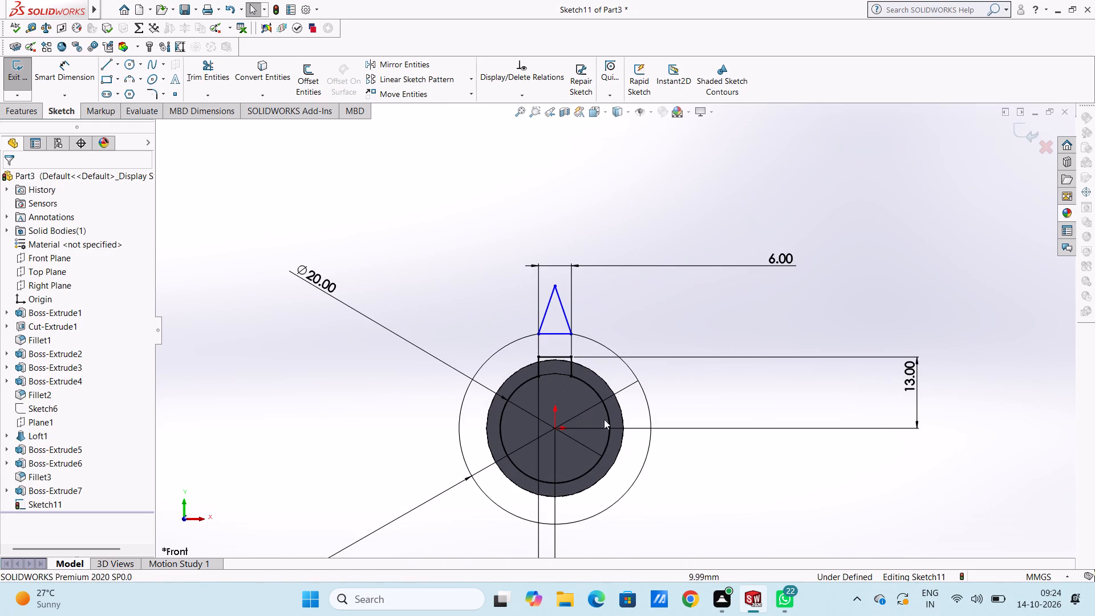
pyautogui.scroll(3, 601, 426)
pyautogui.scroll(-1, 601, 426)
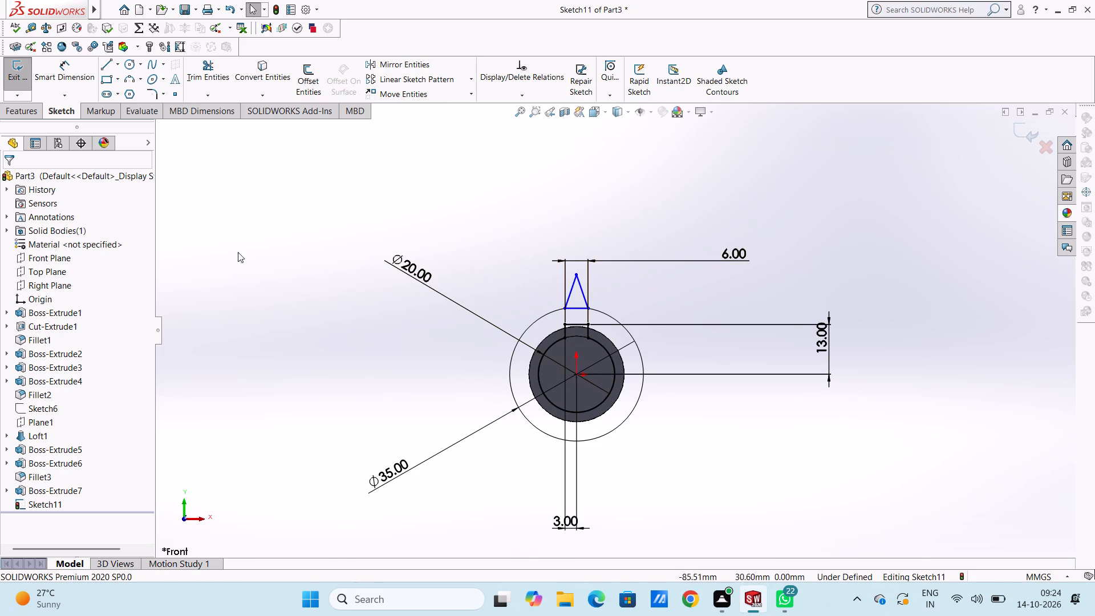
pyautogui.click(63, 75)
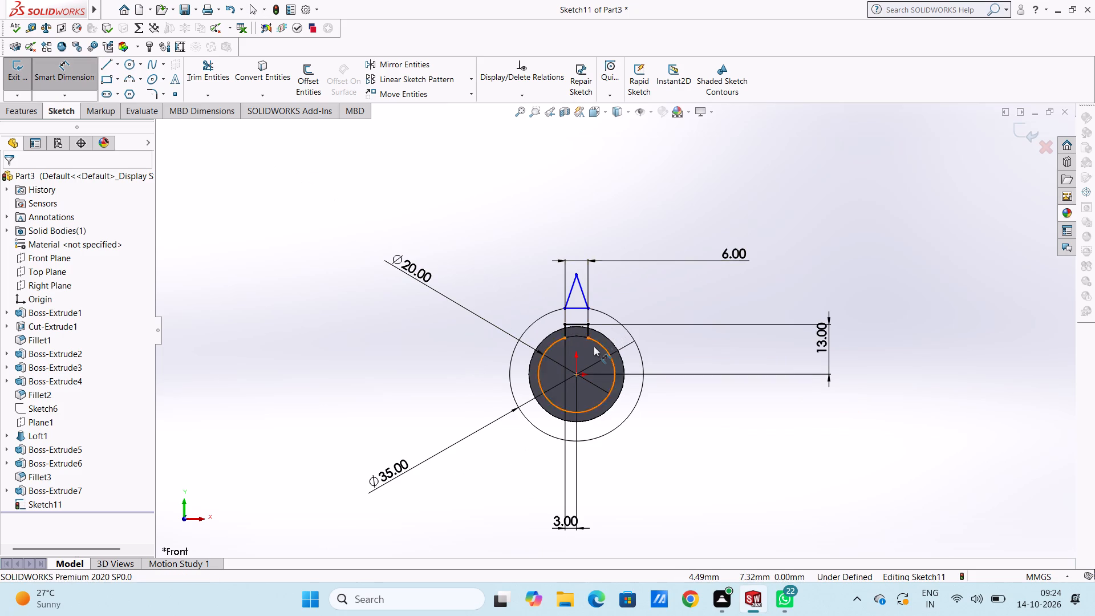
pyautogui.scroll(2, 594, 346)
pyautogui.scroll(-3, 594, 346)
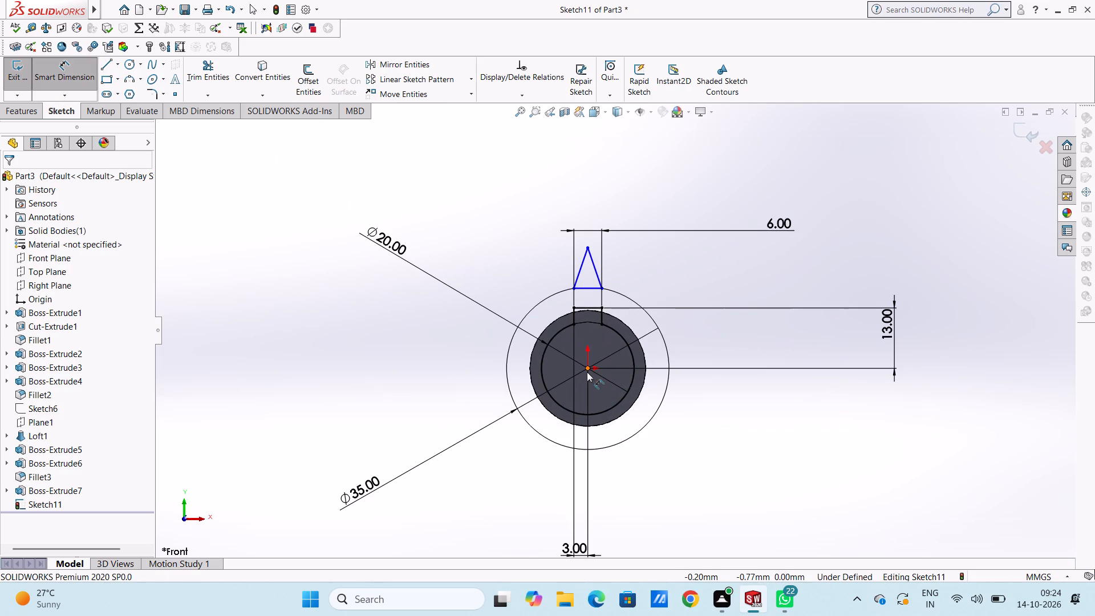
pyautogui.click(586, 367)
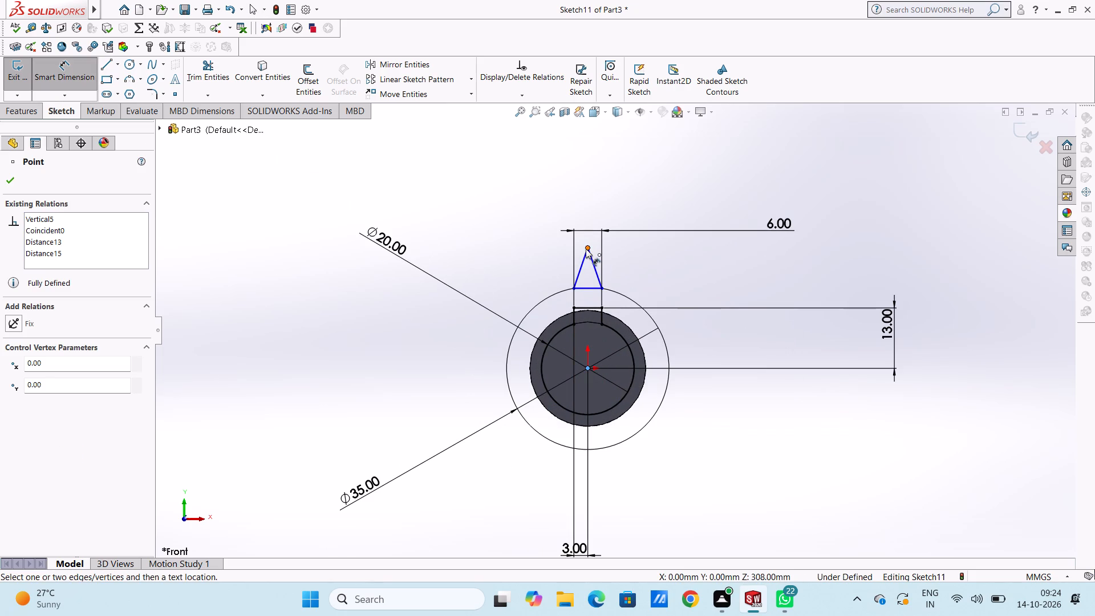
pyautogui.click(586, 249)
pyautogui.click(189, 287)
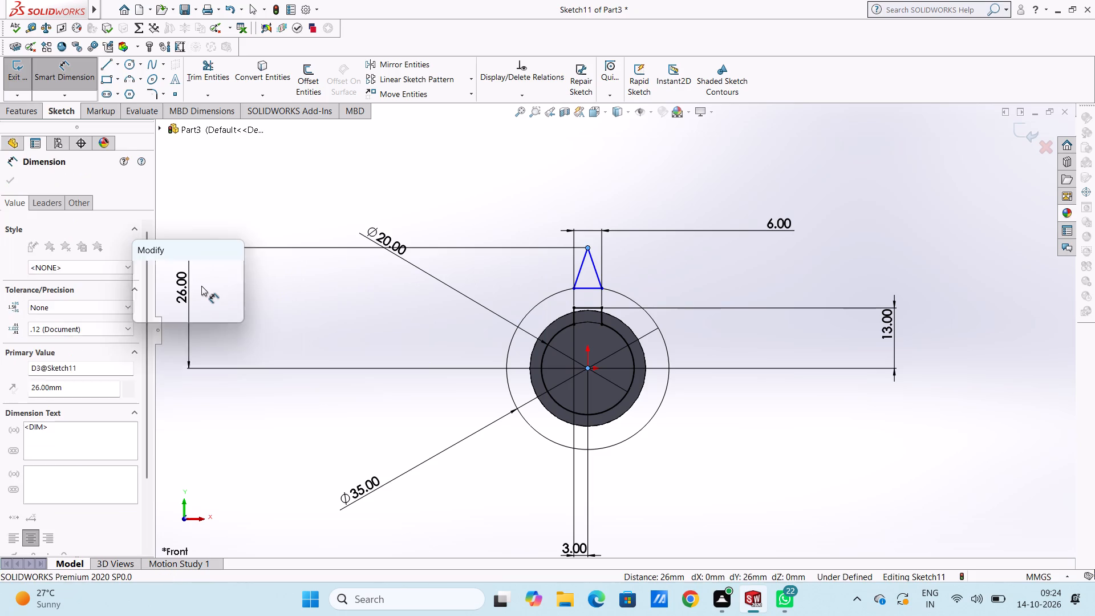
pyautogui.click(142, 273)
pyautogui.click(274, 183)
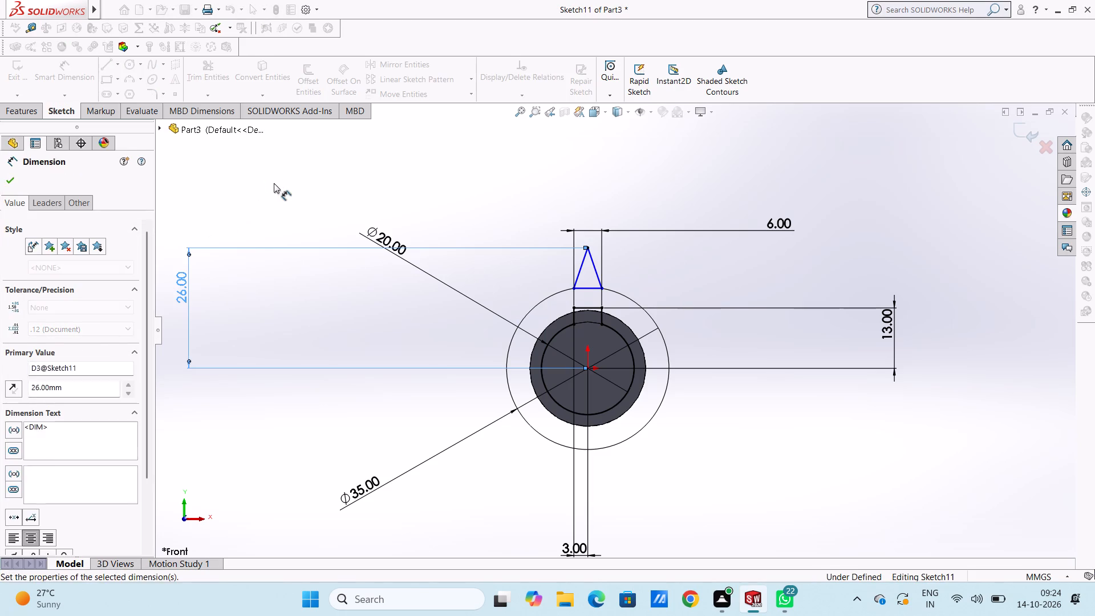
# Dimension the horizontal distance from the origin to the triangle's right base corner, keeping its current value.
pyautogui.click(590, 370)
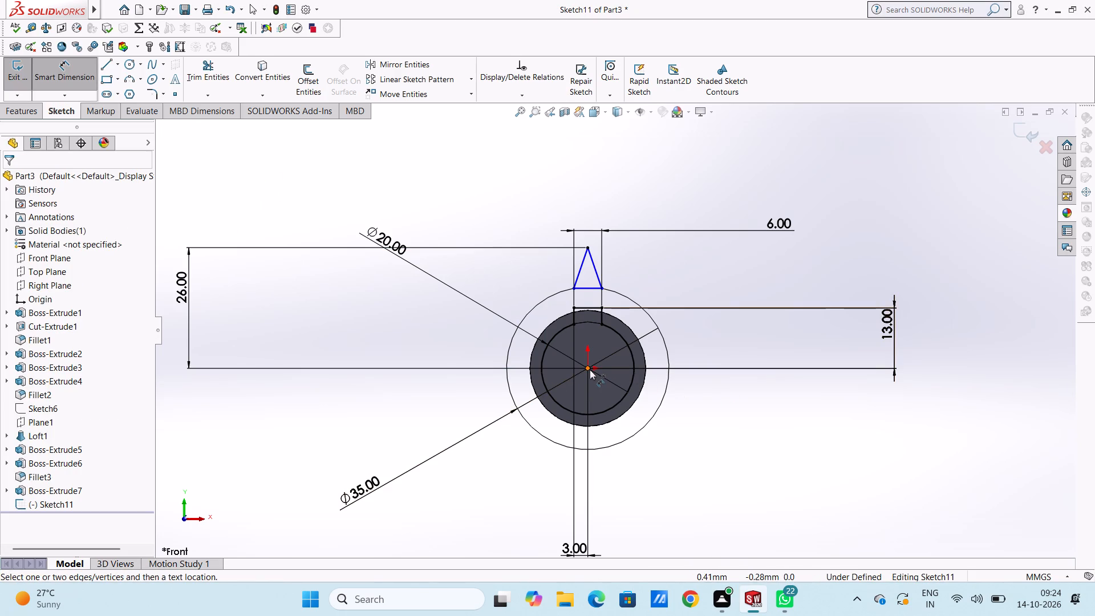
pyautogui.click(601, 287)
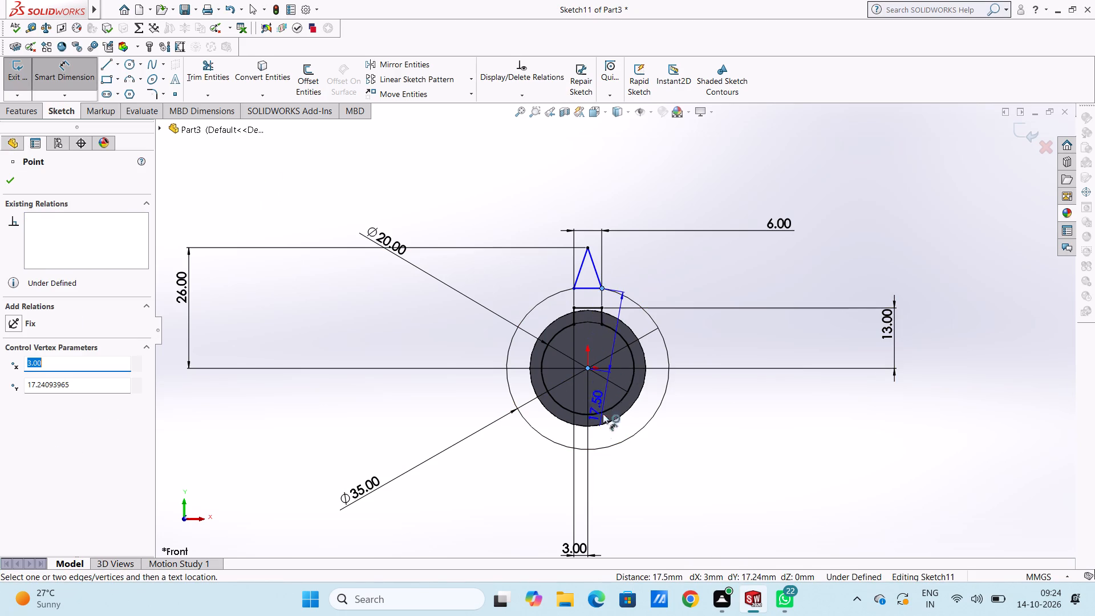
pyautogui.click(594, 493)
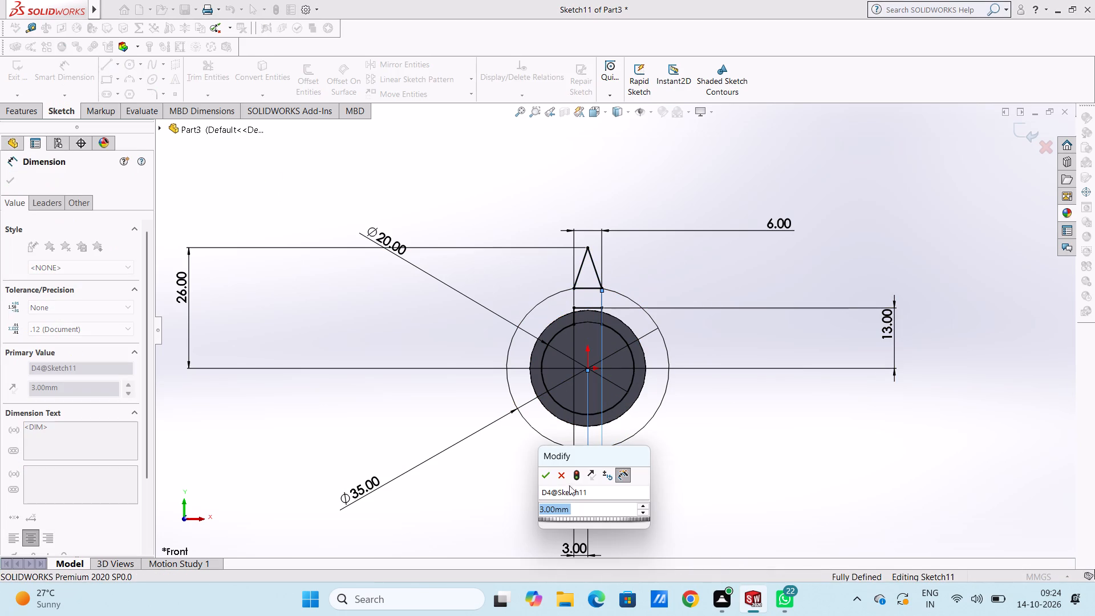
pyautogui.click(545, 474)
pyautogui.click(527, 479)
pyautogui.scroll(1, 598, 307)
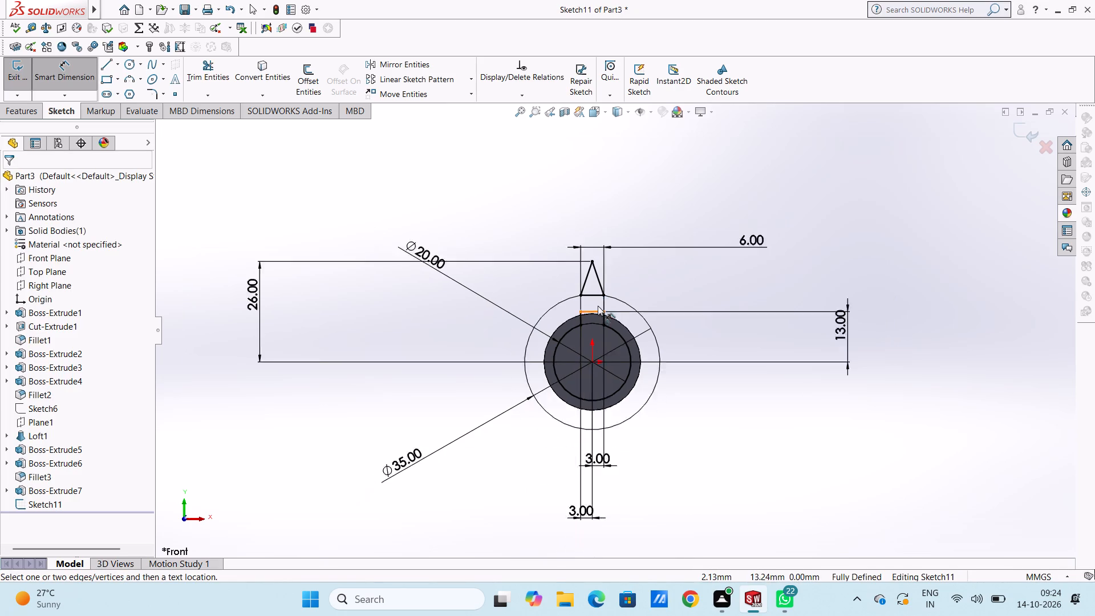
pyautogui.scroll(2, 598, 306)
pyautogui.scroll(-7, 618, 304)
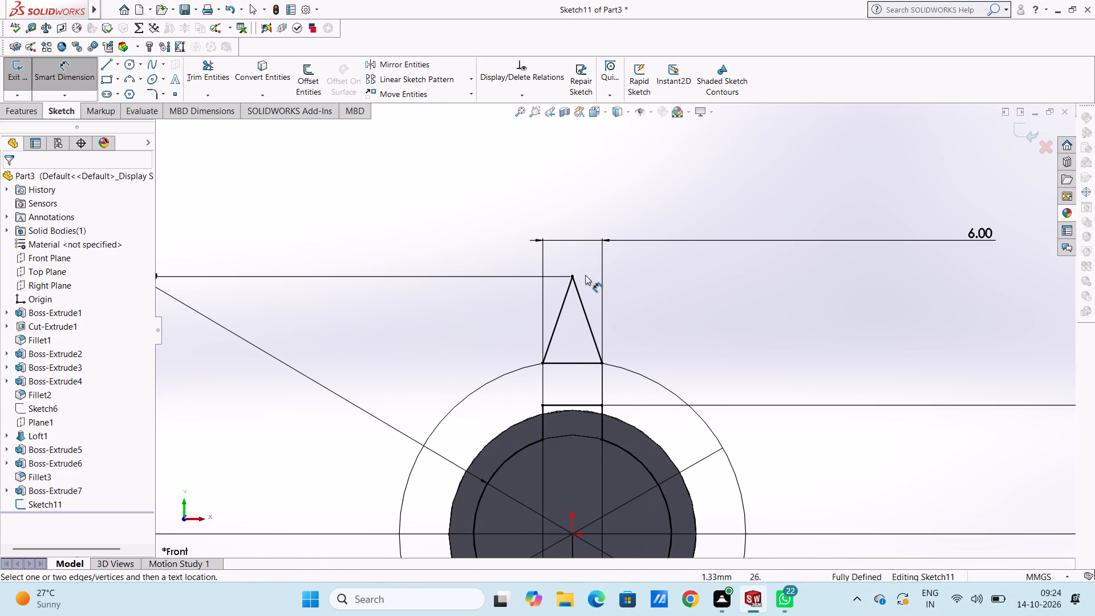
pyautogui.press('Escape')
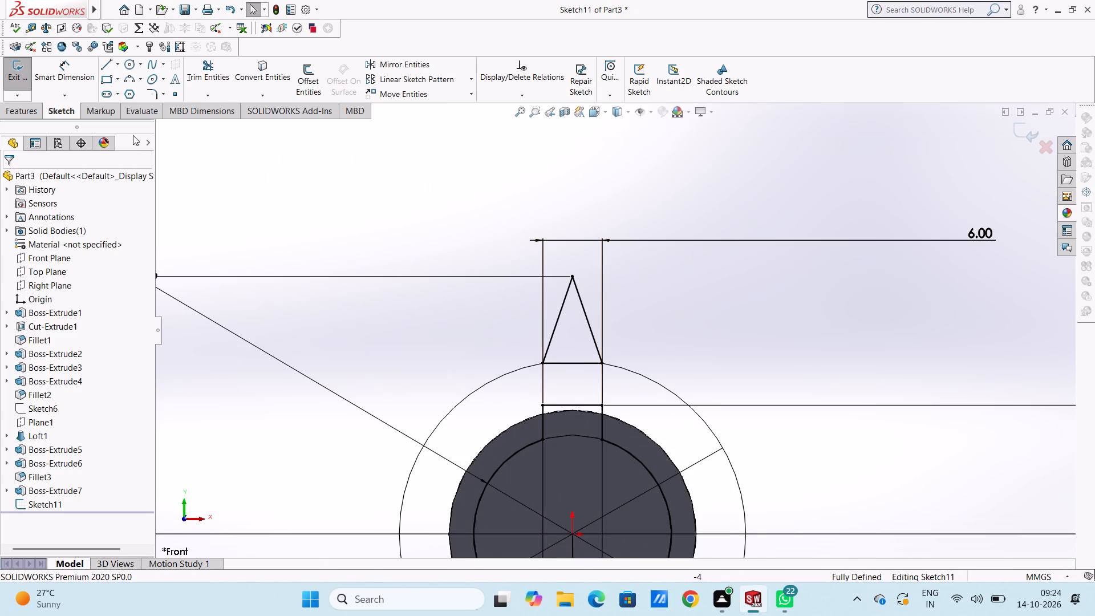
# Round the triangle's apex with a 0.5 mm sketch fillet, keeping constrained corners.
pyautogui.click(153, 94)
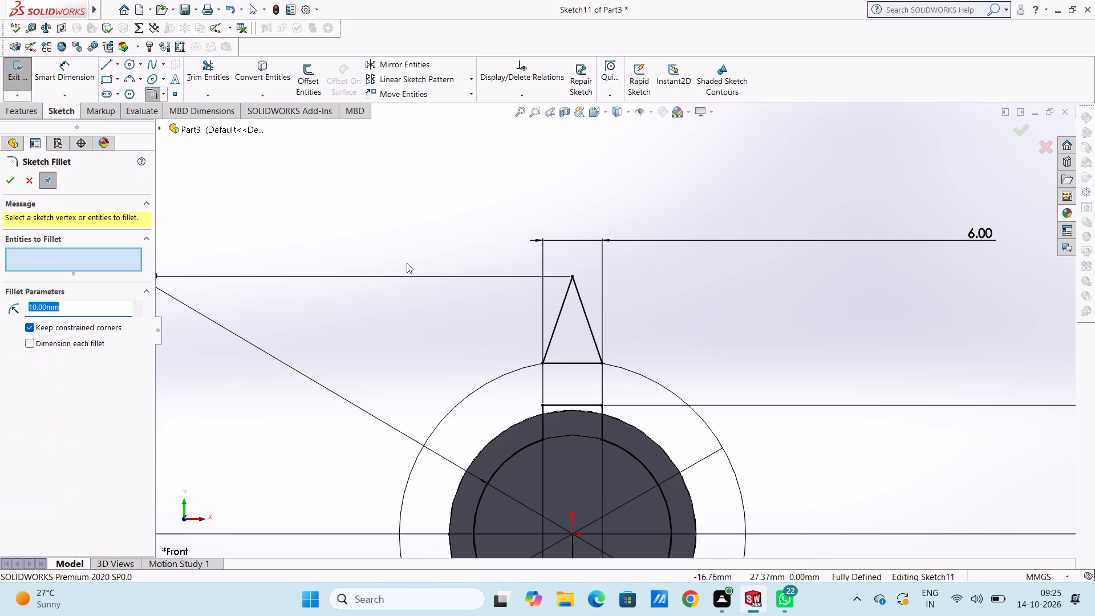
pyautogui.press('3')
pyautogui.press('Return')
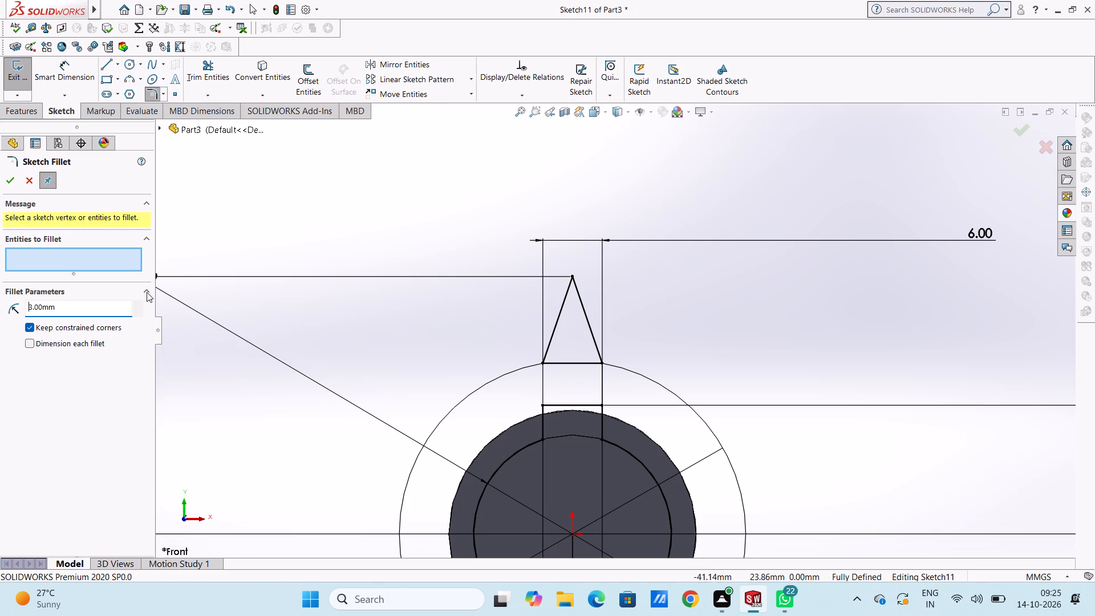
pyautogui.doubleClick(110, 310)
pyautogui.press('1')
pyautogui.press('Return')
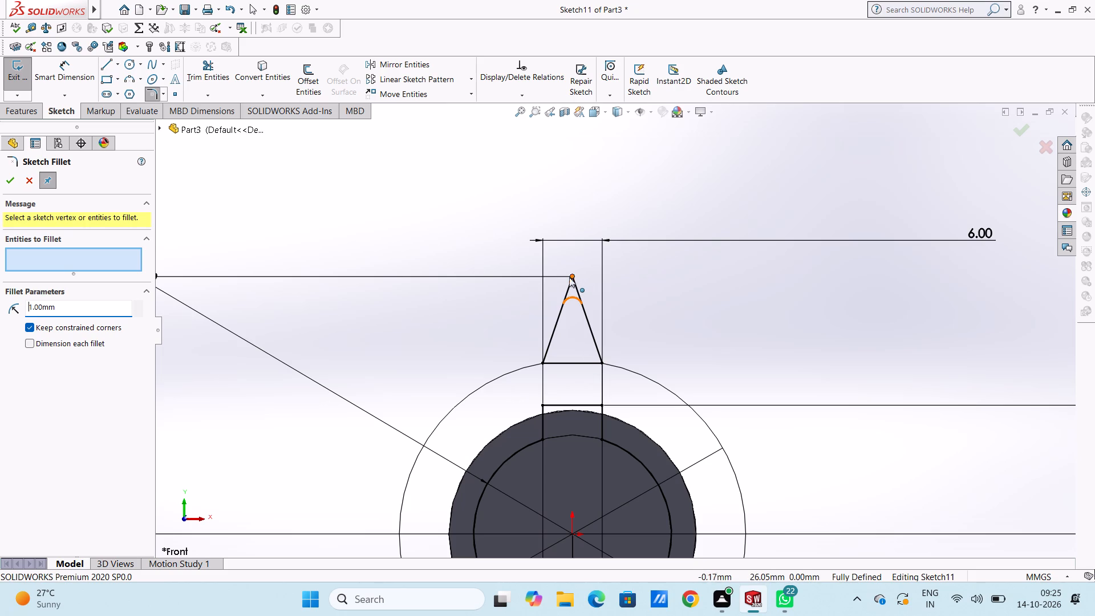
pyautogui.doubleClick(102, 304)
pyautogui.write('0.5')
pyautogui.press('Return')
pyautogui.click(574, 277)
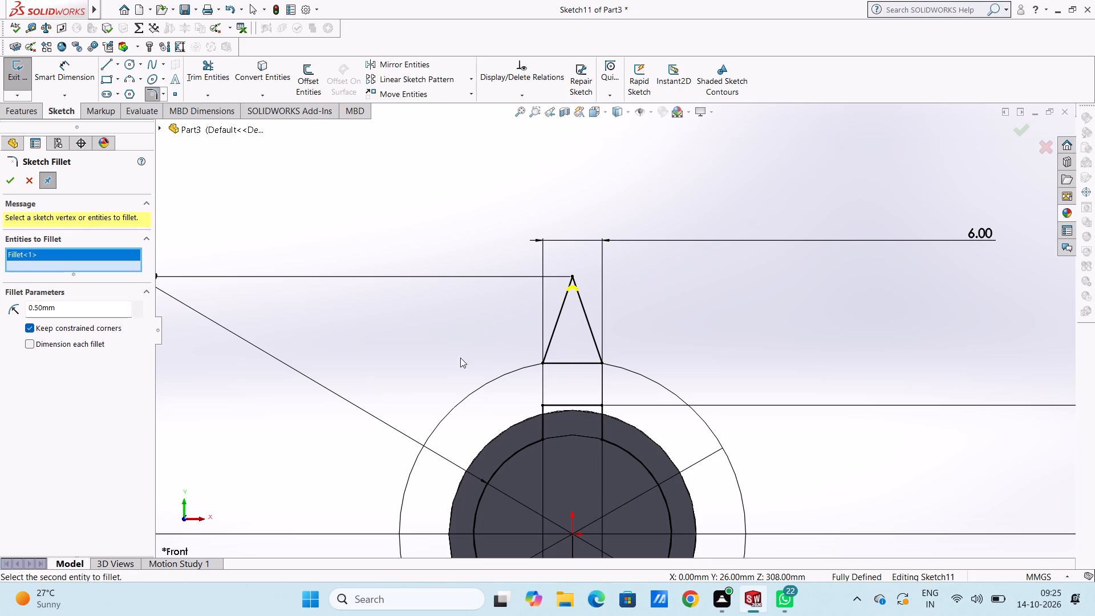
pyautogui.click(10, 175)
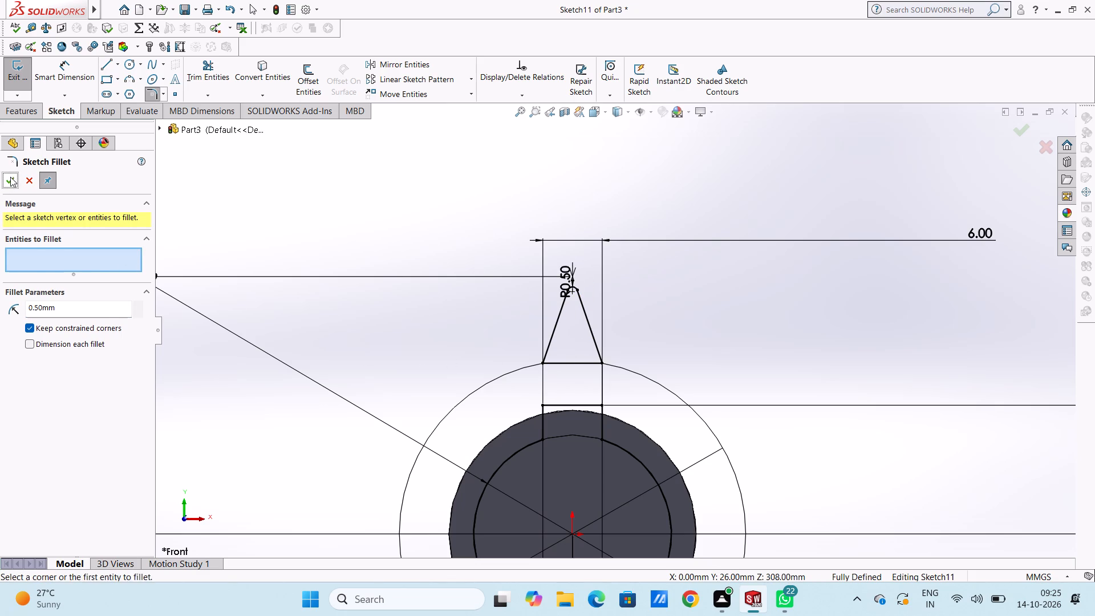
pyautogui.click(10, 177)
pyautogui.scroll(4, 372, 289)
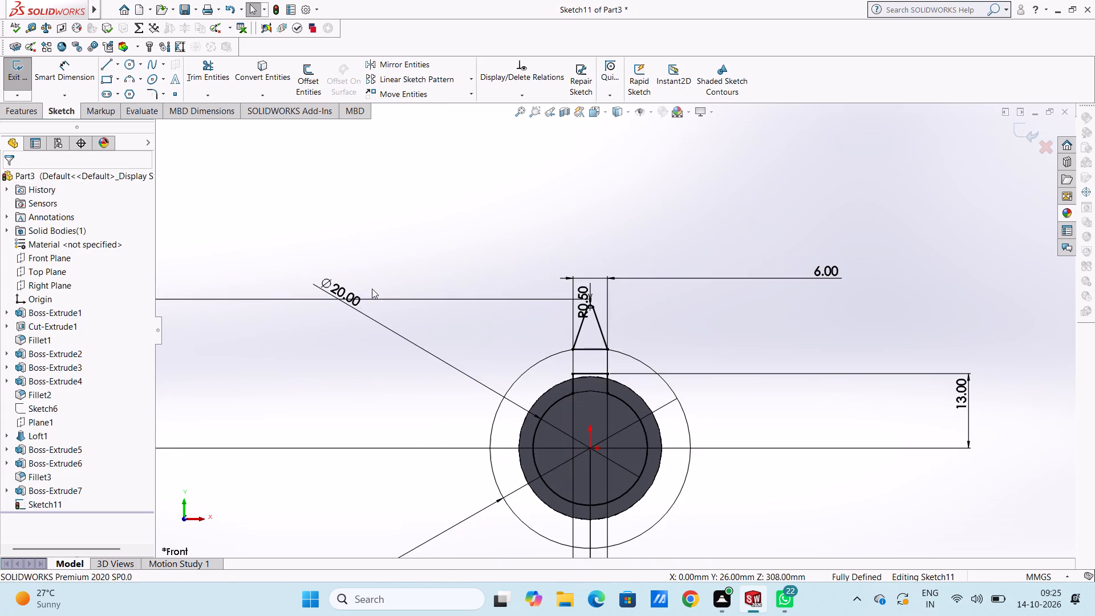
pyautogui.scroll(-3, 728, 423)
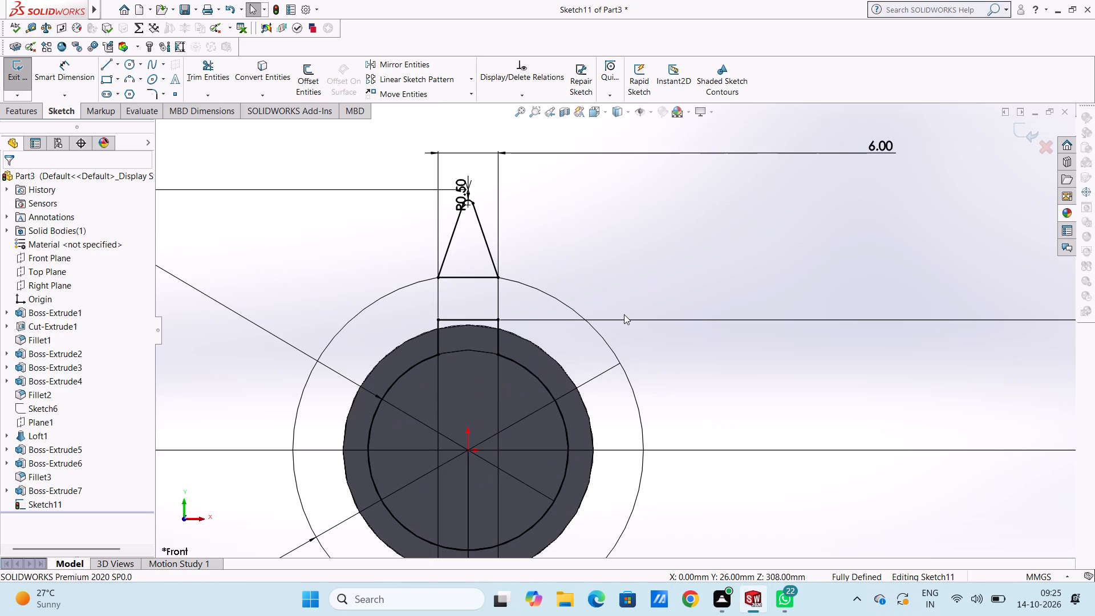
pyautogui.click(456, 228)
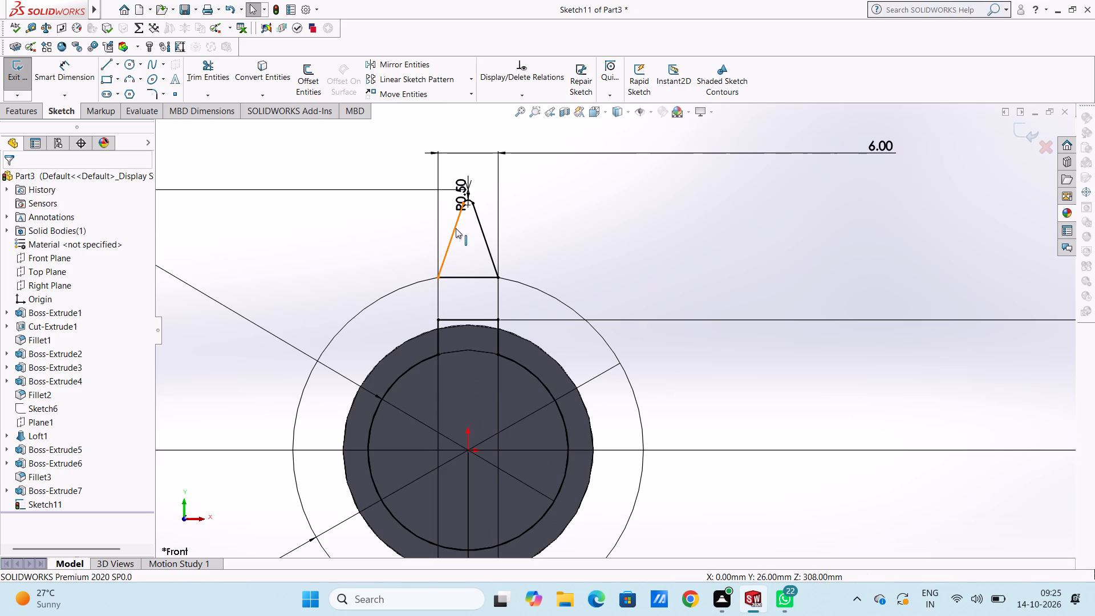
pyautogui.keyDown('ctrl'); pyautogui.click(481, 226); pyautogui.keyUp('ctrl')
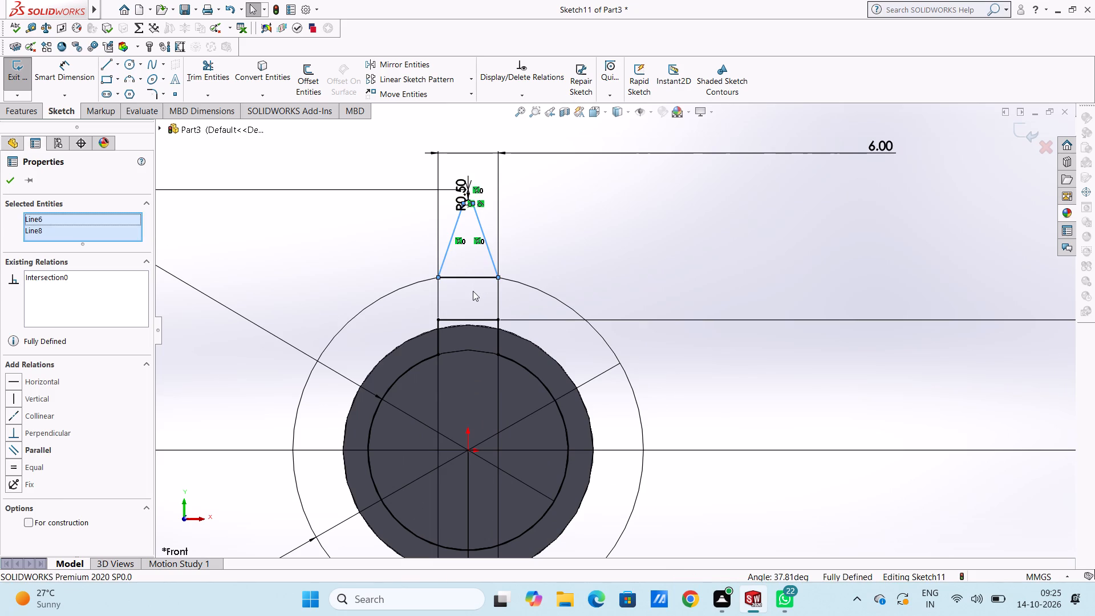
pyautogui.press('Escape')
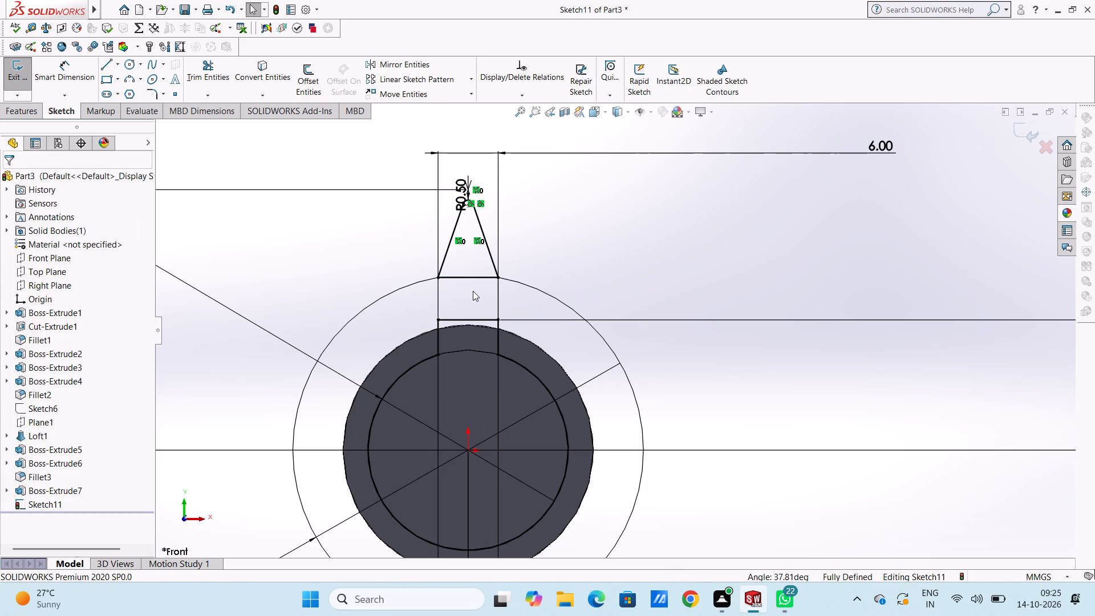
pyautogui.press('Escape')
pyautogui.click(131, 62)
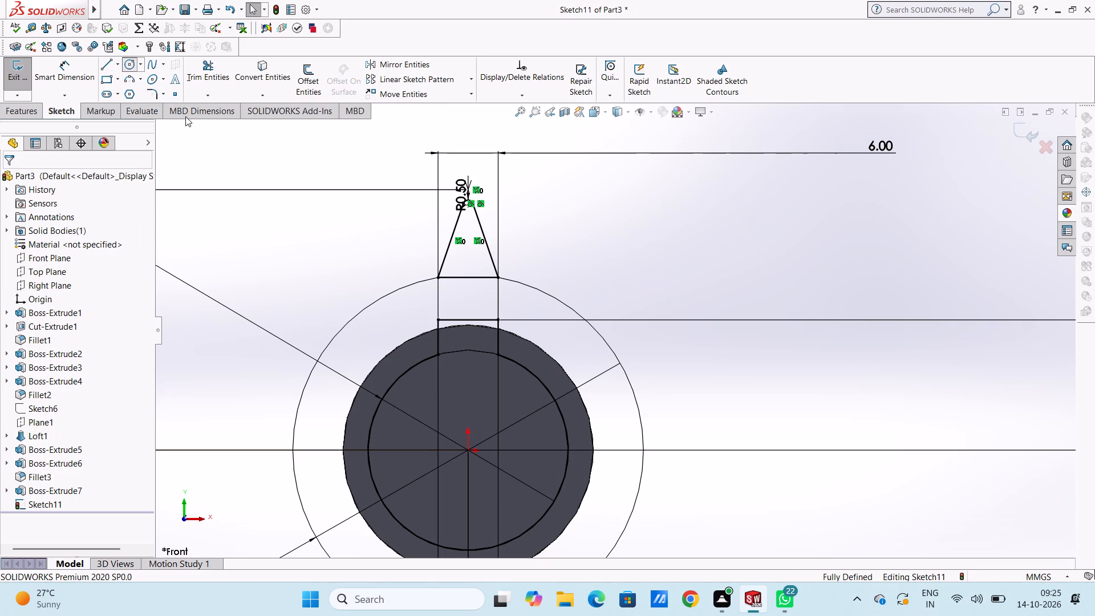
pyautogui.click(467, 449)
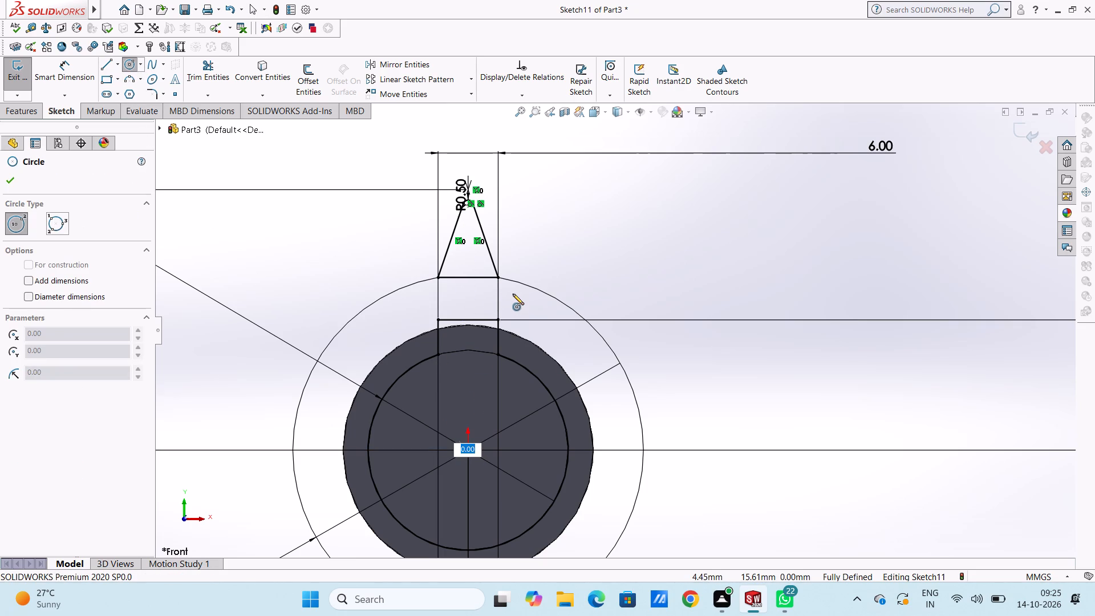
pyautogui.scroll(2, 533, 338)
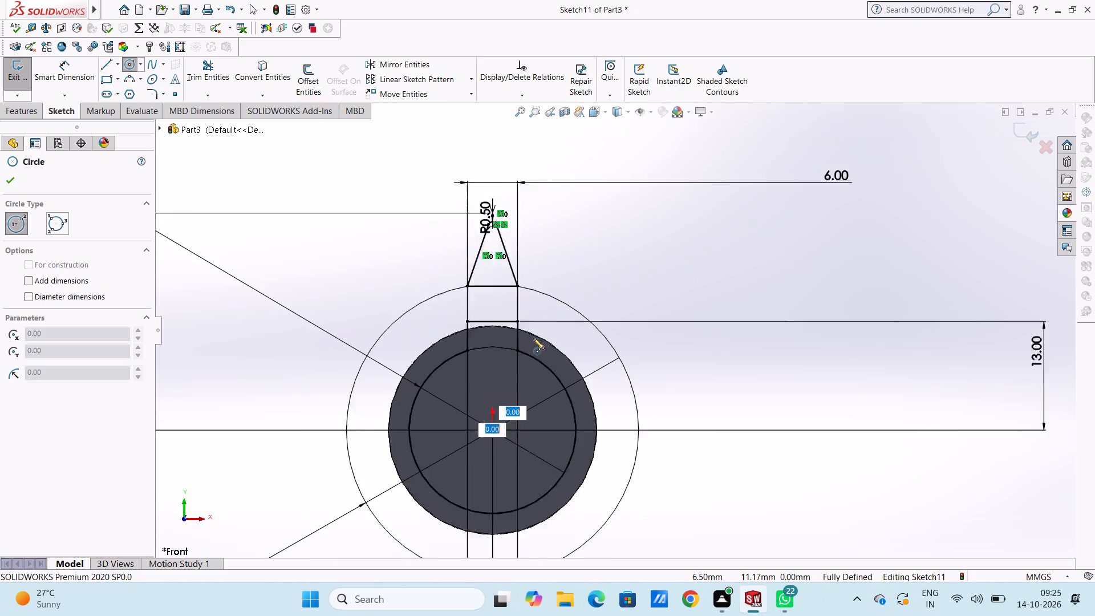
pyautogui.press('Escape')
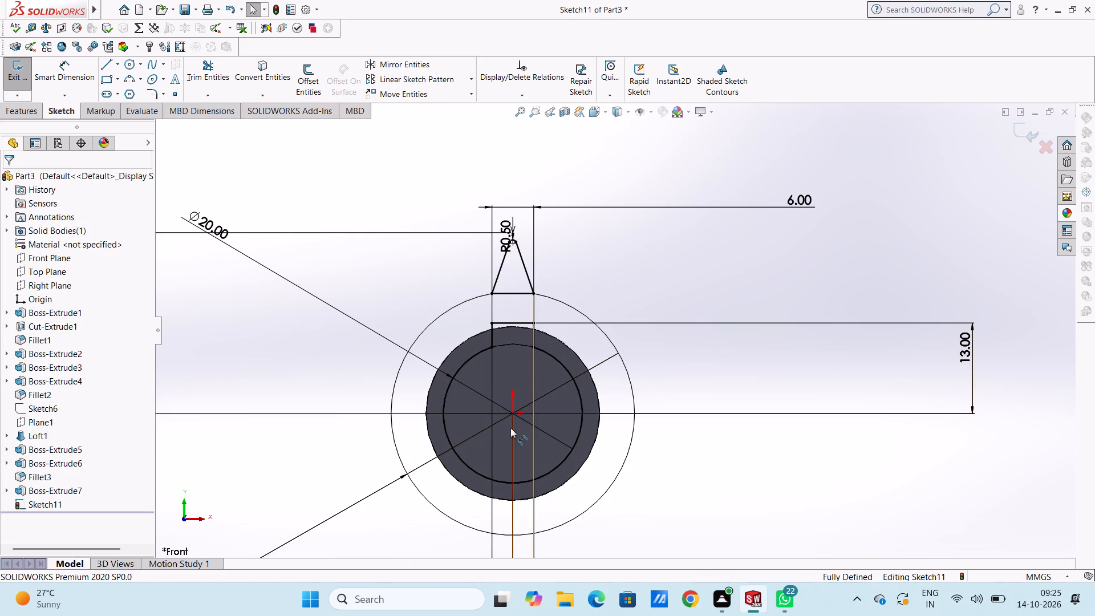
# Sketch a circle centred on the origin with a 17.5 mm radius, coincident with the 35 mm circle through the tooth's base corners.
pyautogui.click(131, 64)
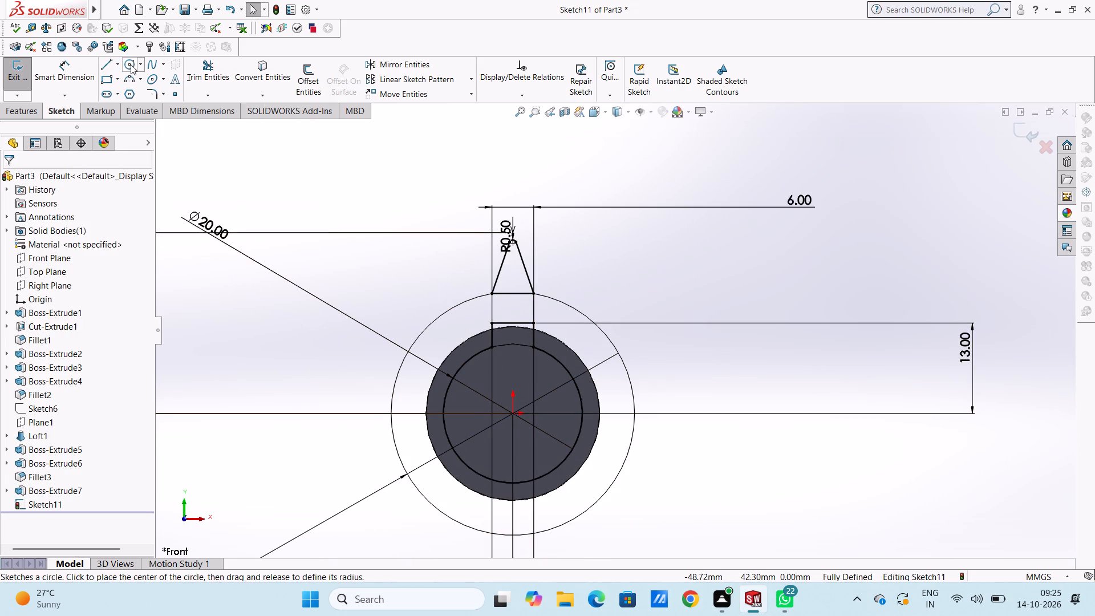
pyautogui.click(514, 414)
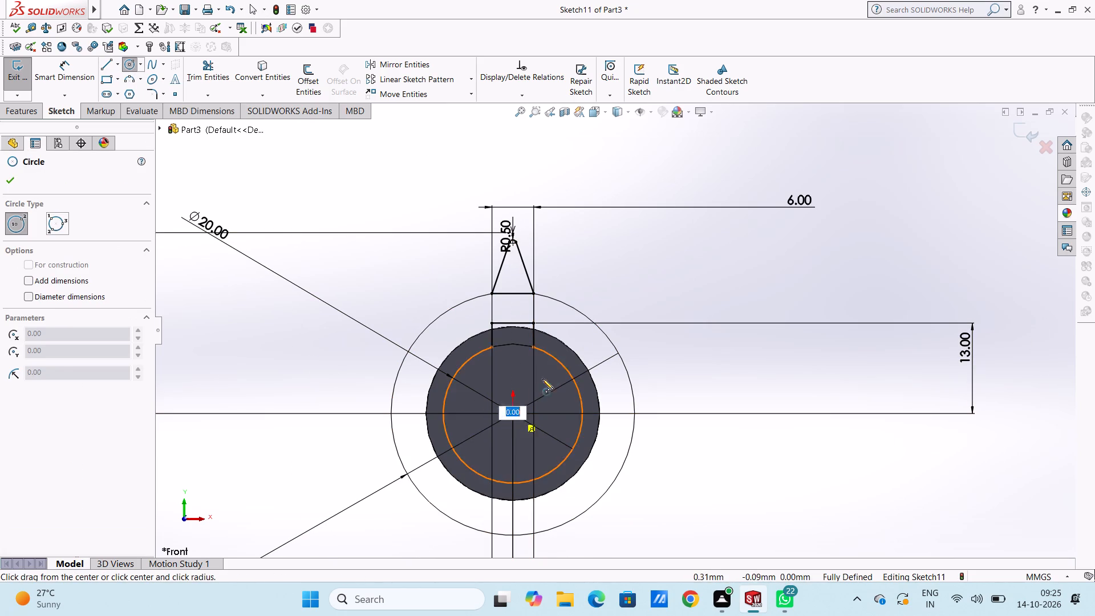
pyautogui.click(590, 318)
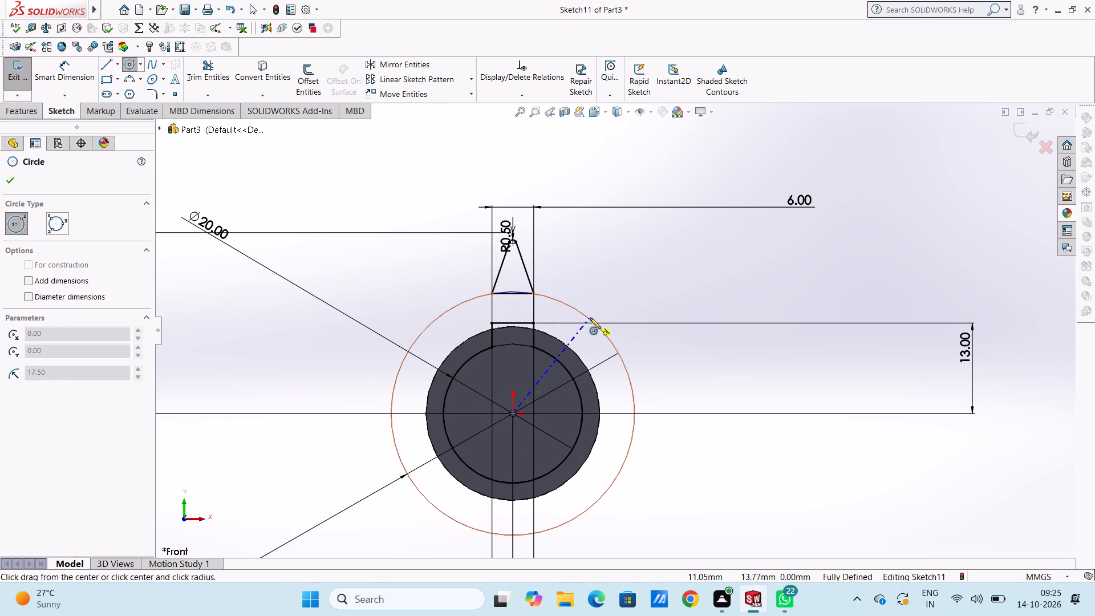
pyautogui.press('Escape')
pyautogui.press('Escape')
pyautogui.press('Escape')
pyautogui.press('Escape')
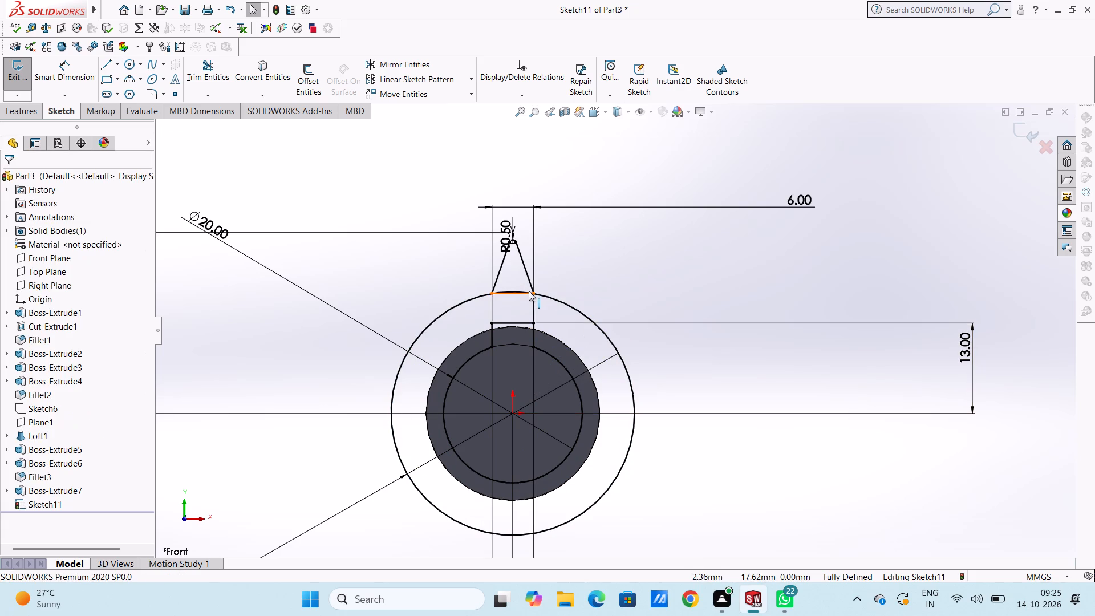
# Trim away the straight base line of the triangular tooth, leaving the circle's arc beneath it.
pyautogui.scroll(-7, 528, 290)
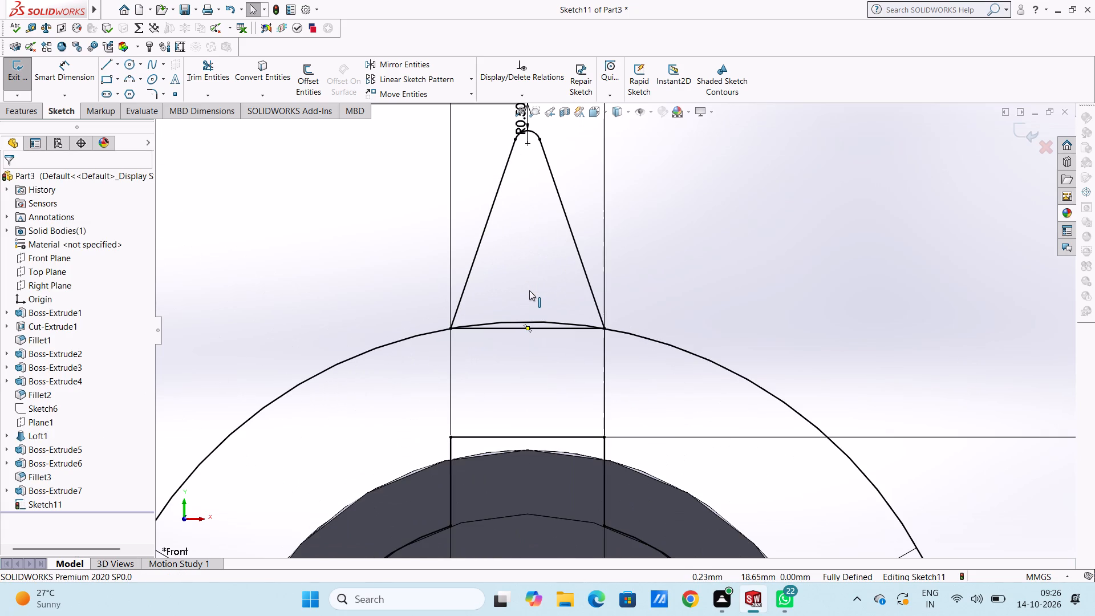
pyautogui.click(220, 67)
pyautogui.click(491, 326)
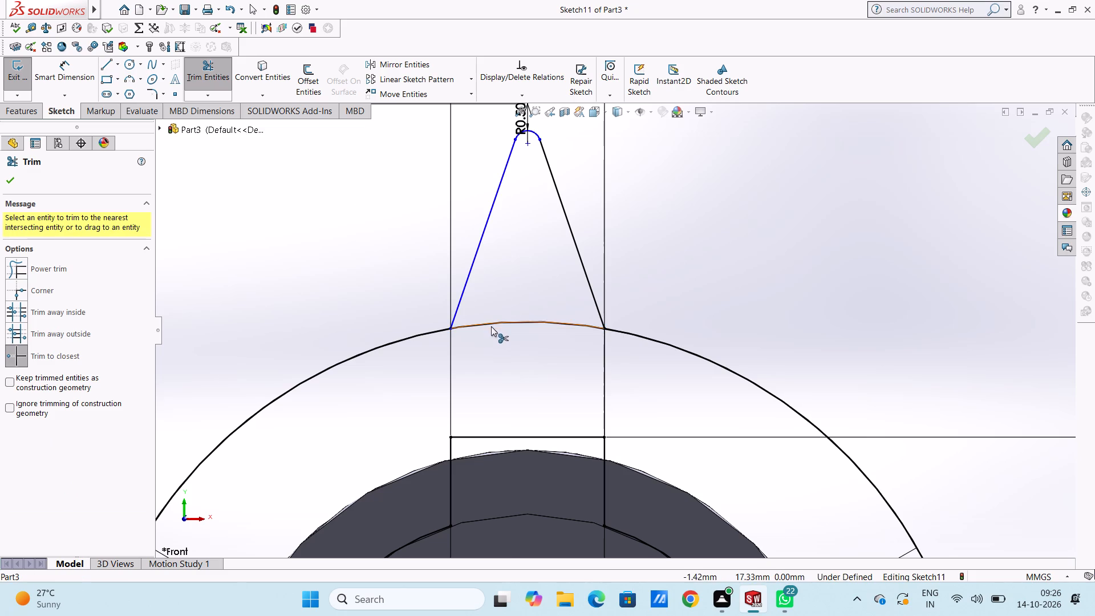
pyautogui.scroll(-1, 491, 326)
pyautogui.scroll(5, 491, 326)
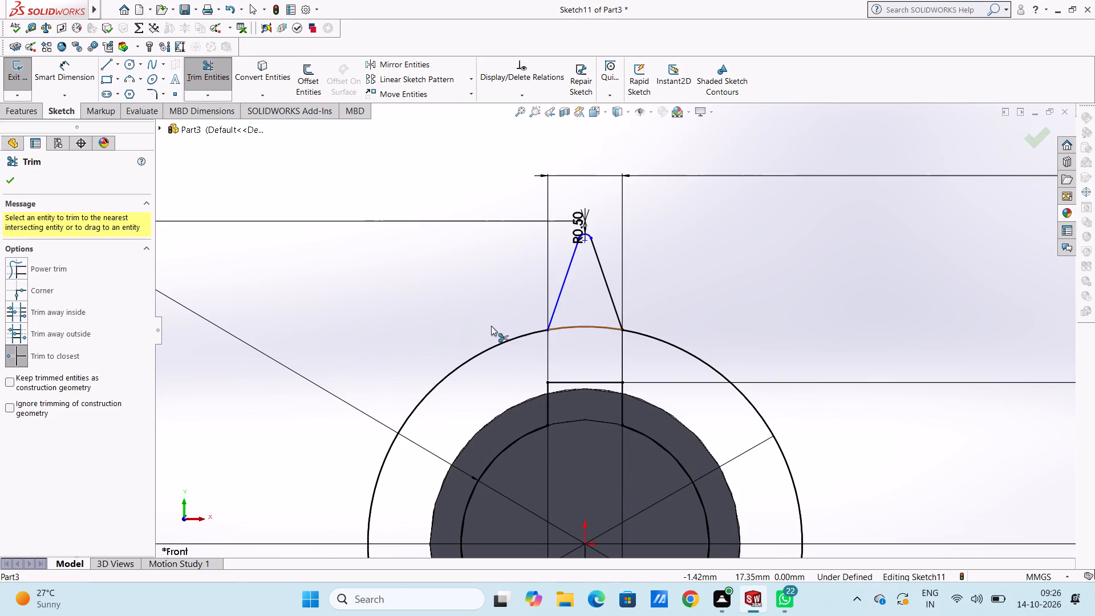
pyautogui.press('Escape')
pyautogui.press('Escape')
# Dimension the horizontal distance between the tooth's left base corner and the left end of its tip arc, keeping its current value.
pyautogui.scroll(4, 491, 326)
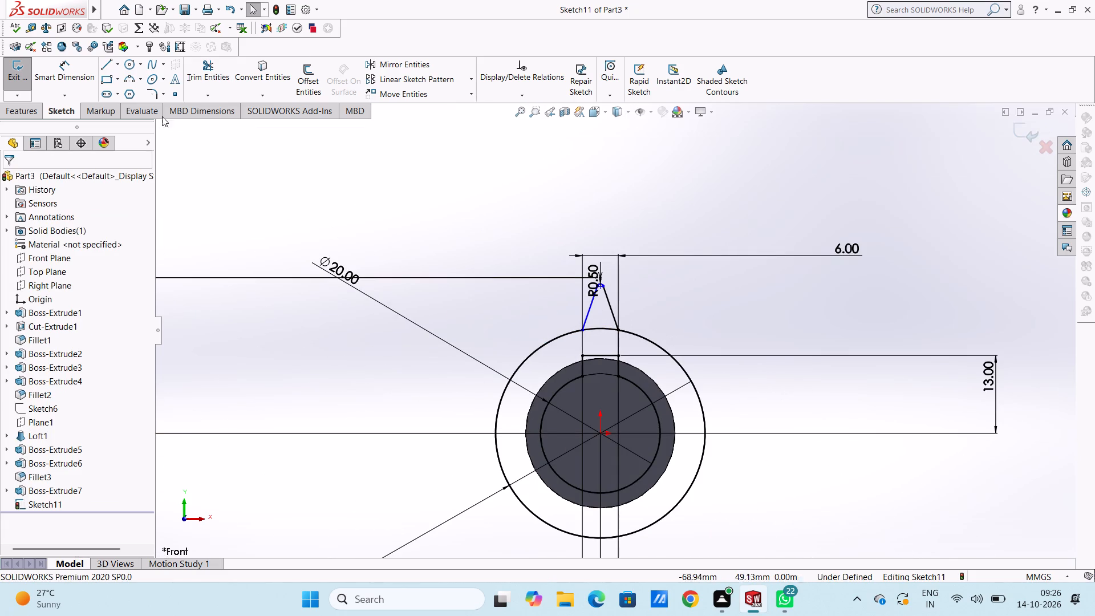
pyautogui.click(86, 75)
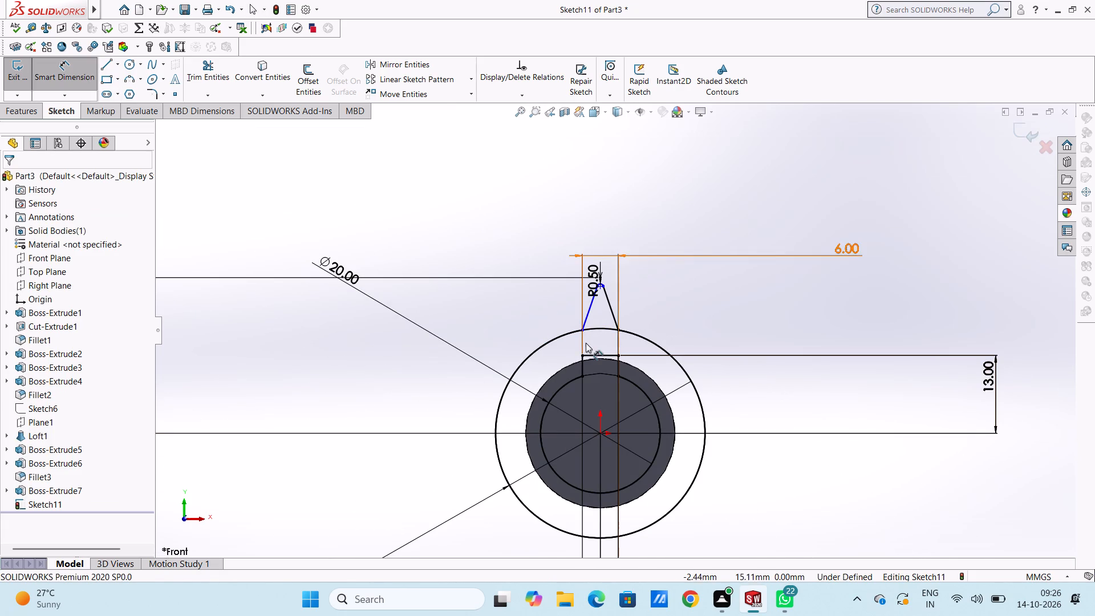
pyautogui.click(582, 331)
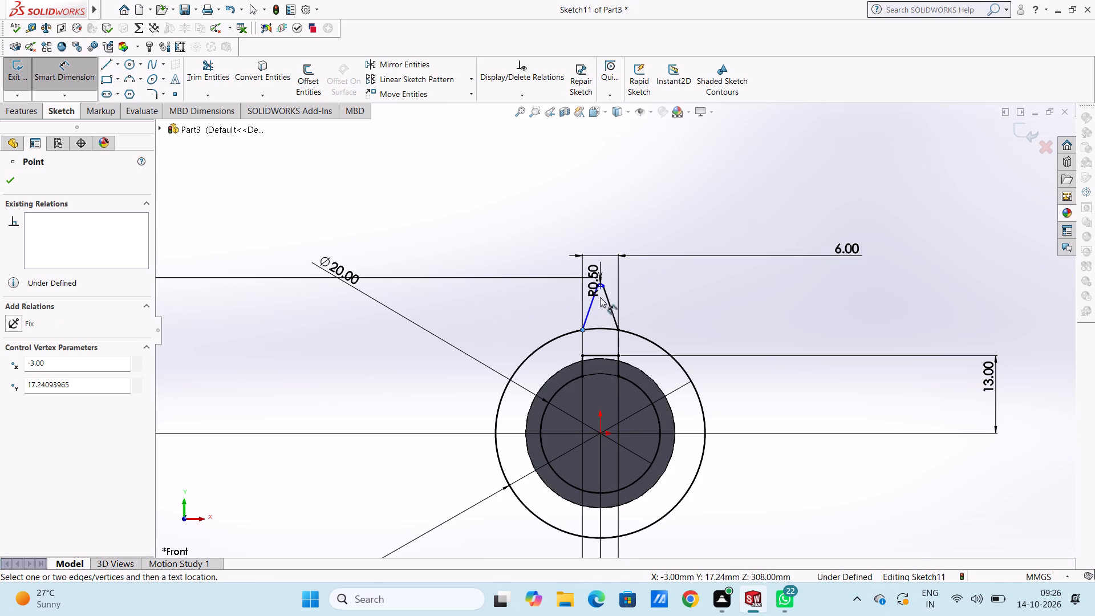
pyautogui.scroll(4, 599, 312)
pyautogui.scroll(-5, 599, 312)
pyautogui.scroll(-5, 656, 327)
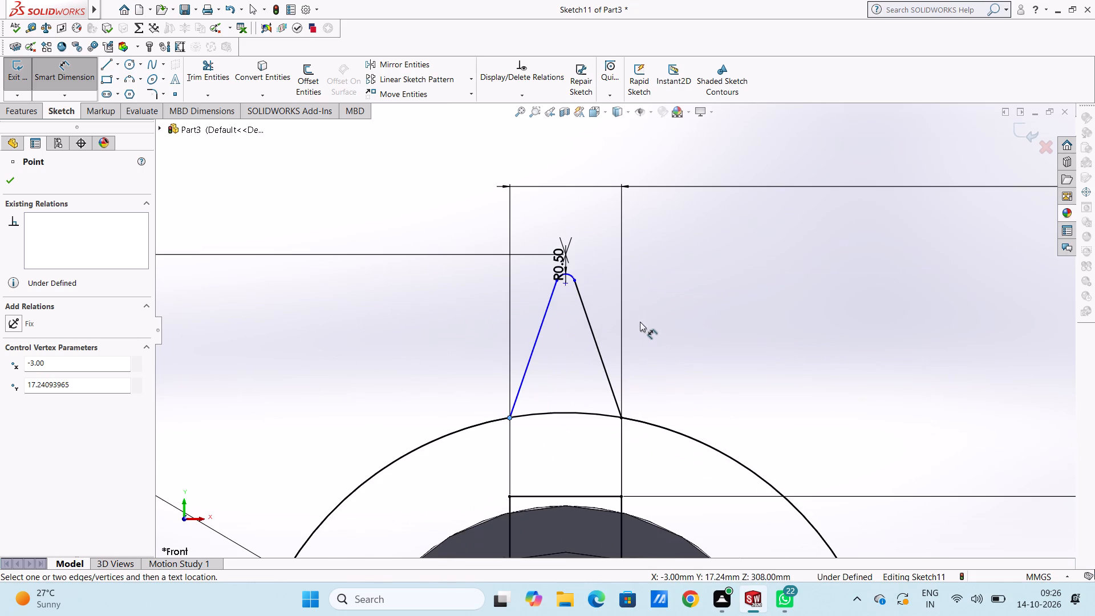
pyautogui.scroll(-3, 571, 295)
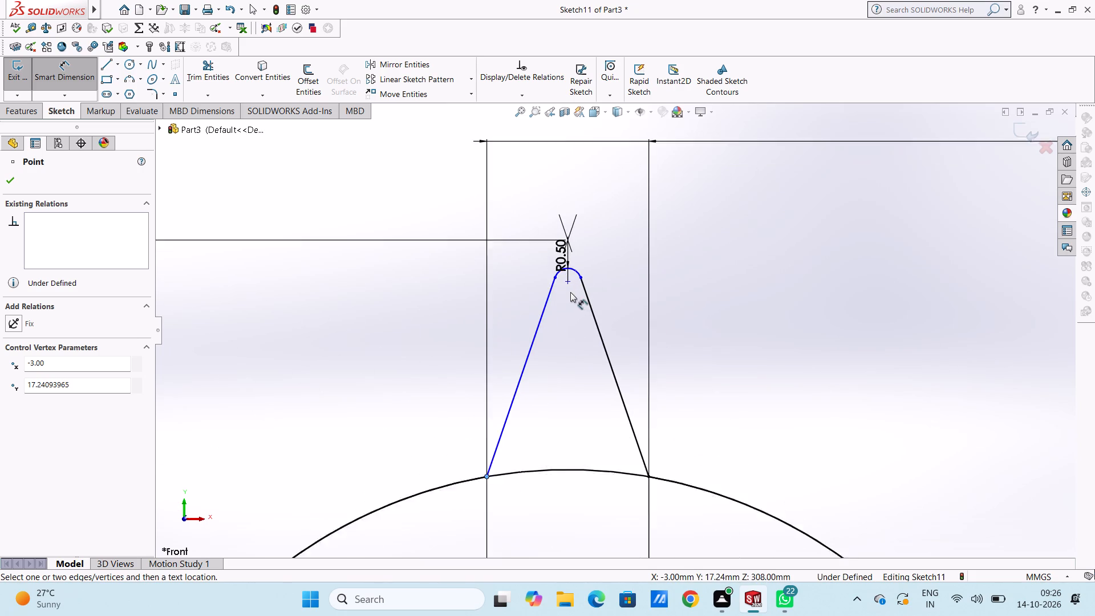
pyautogui.scroll(-1, 570, 292)
pyautogui.click(554, 274)
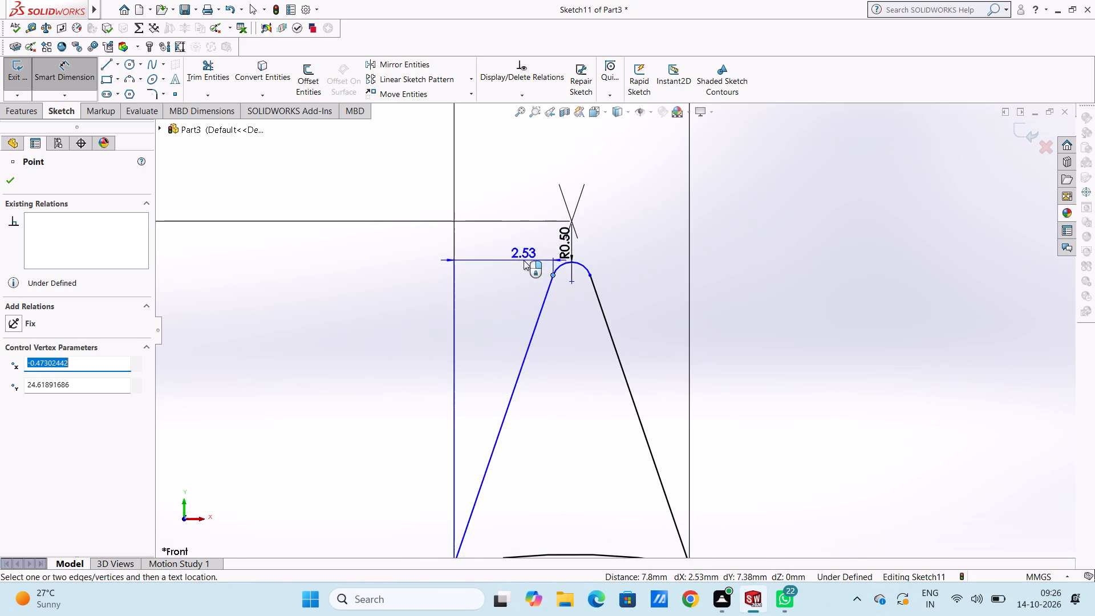
pyautogui.scroll(4, 524, 260)
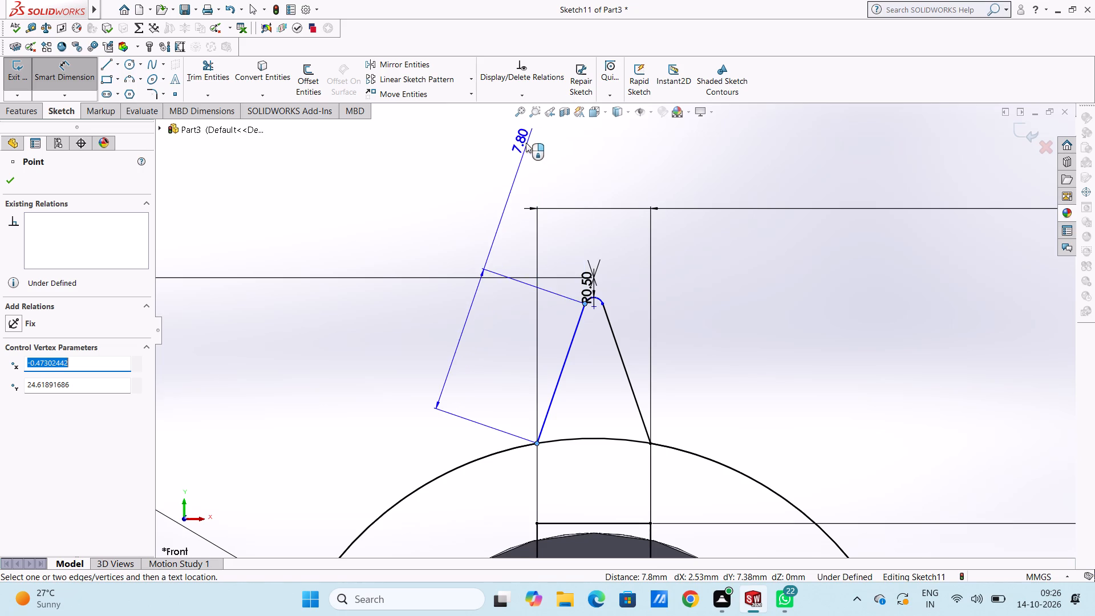
pyautogui.click(546, 132)
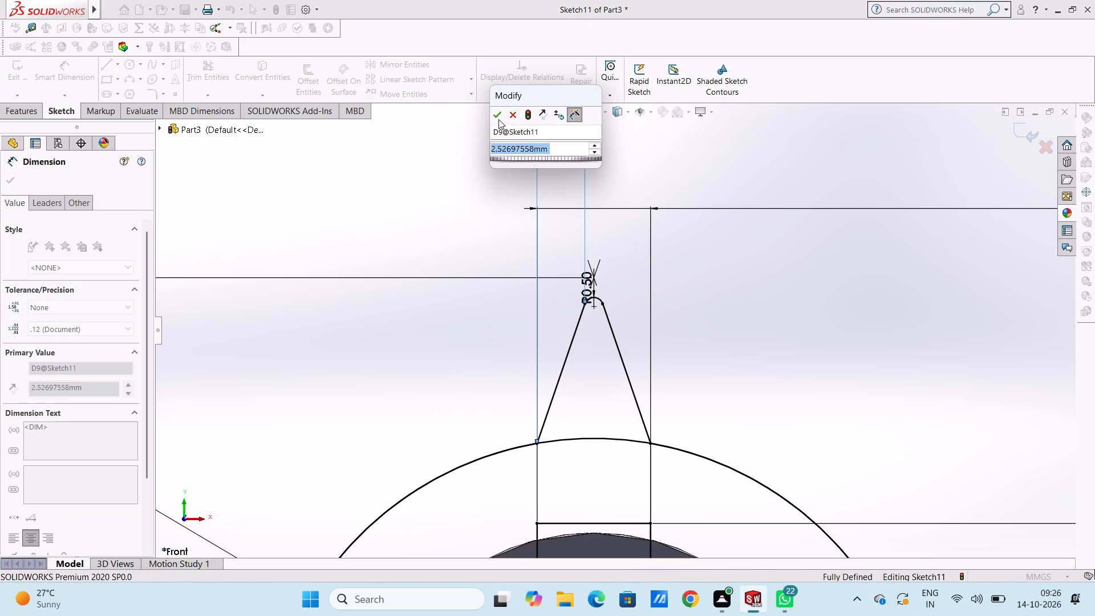
pyautogui.click(493, 113)
pyautogui.click(459, 177)
# Move the R0.50 radius dimension clear of the tooth's tip, up and to the right.
pyautogui.moveTo(585, 281); pyautogui.dragTo(585, 280)
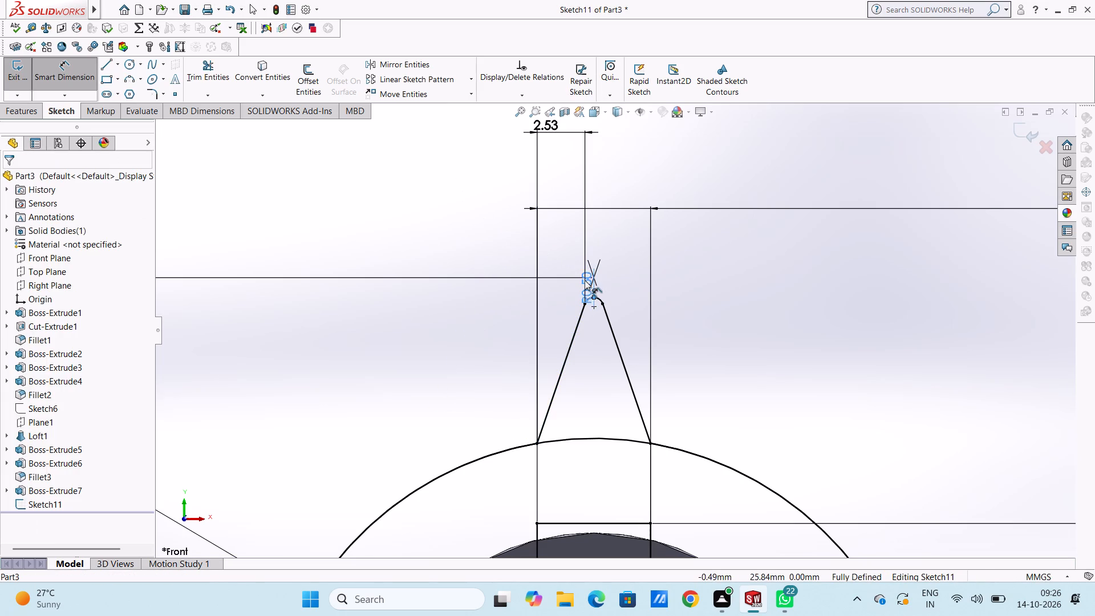
pyautogui.moveTo(585, 280); pyautogui.dragTo(644, 144)
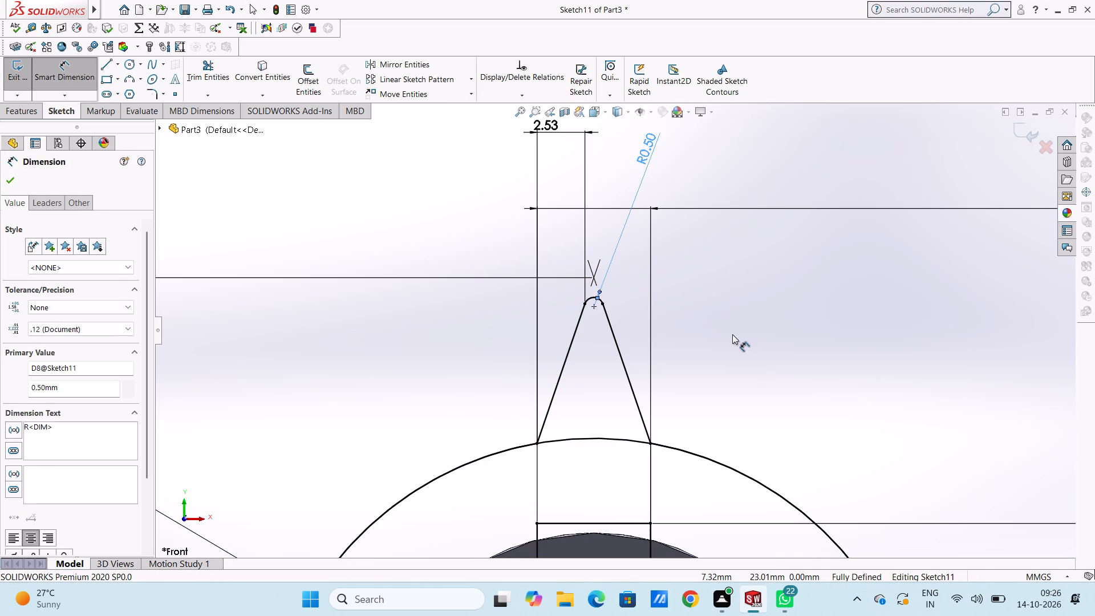
pyautogui.click(727, 323)
pyautogui.scroll(4, 727, 324)
pyautogui.scroll(3, 669, 385)
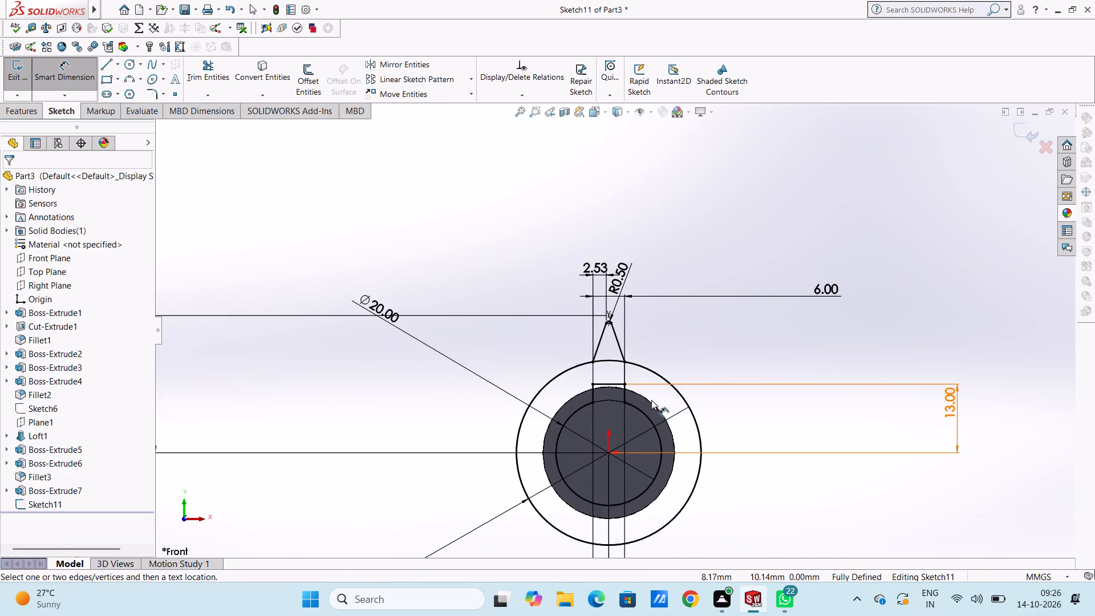
pyautogui.scroll(-2, 651, 400)
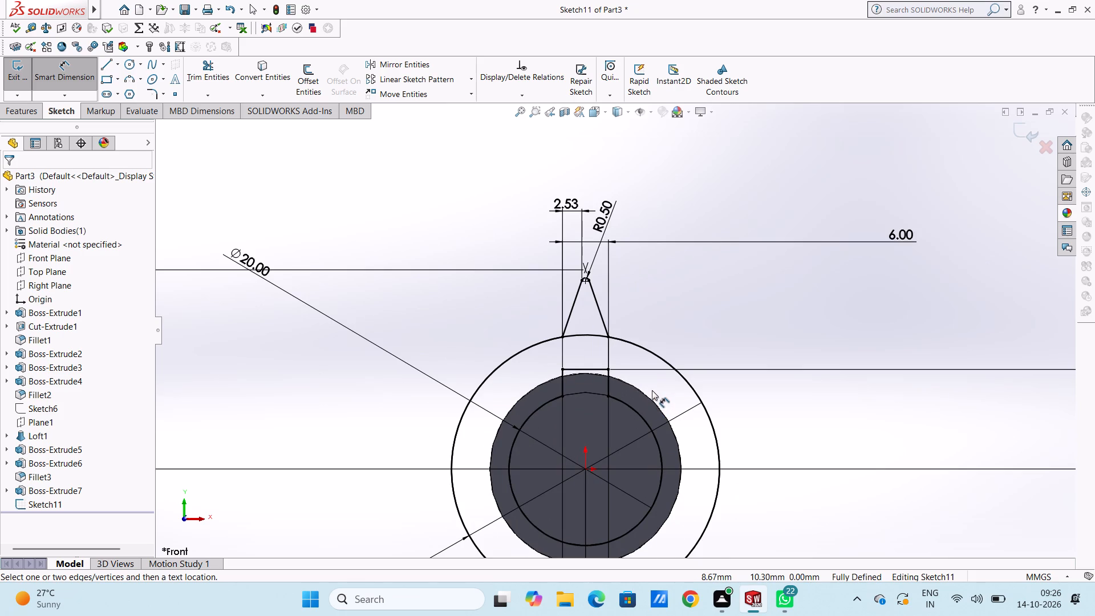
pyautogui.press('Escape')
pyautogui.press('Escape')
pyautogui.press('Escape')
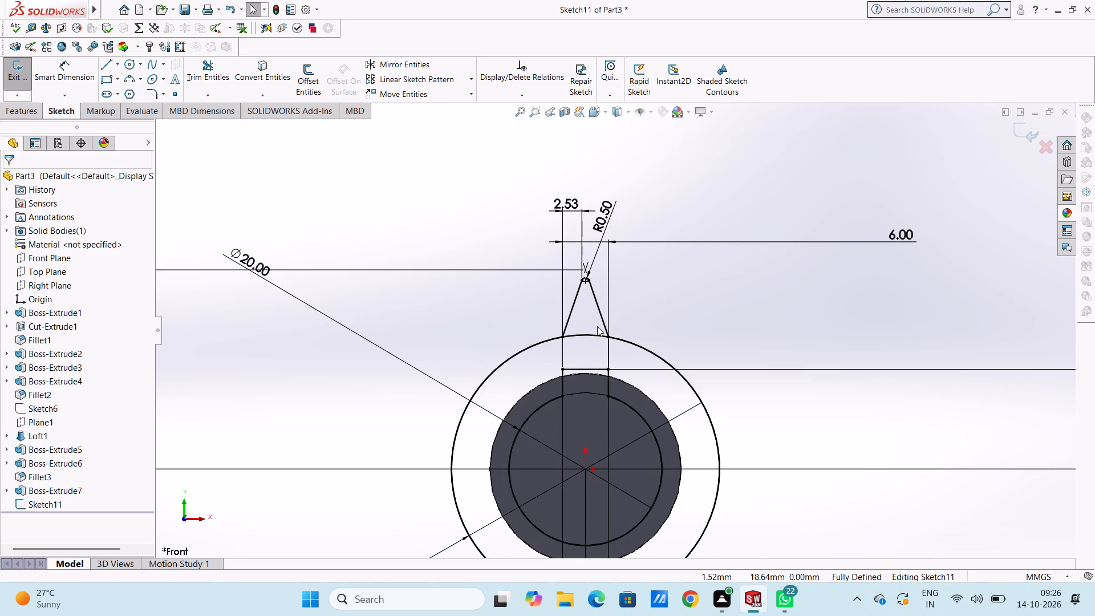
# Circular-pattern the tooth's two sides and tip arc around the origin as 15 equally spaced instances over 360 degrees.
pyautogui.scroll(2, 597, 326)
pyautogui.scroll(-6, 604, 339)
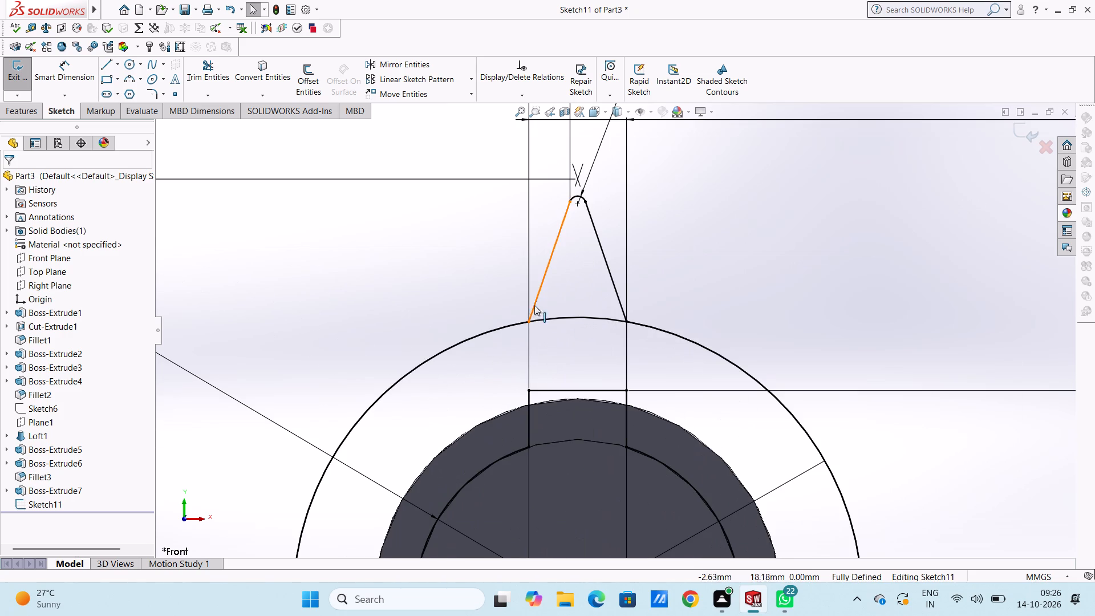
pyautogui.click(536, 295)
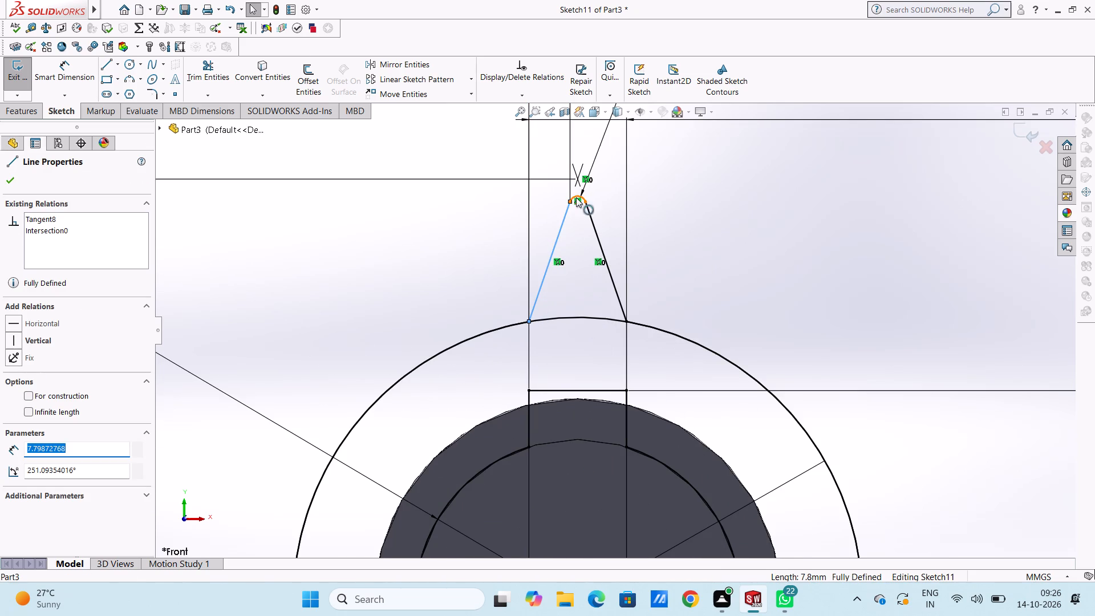
pyautogui.keyDown('ctrl'); pyautogui.click(576, 196); pyautogui.keyUp('ctrl')
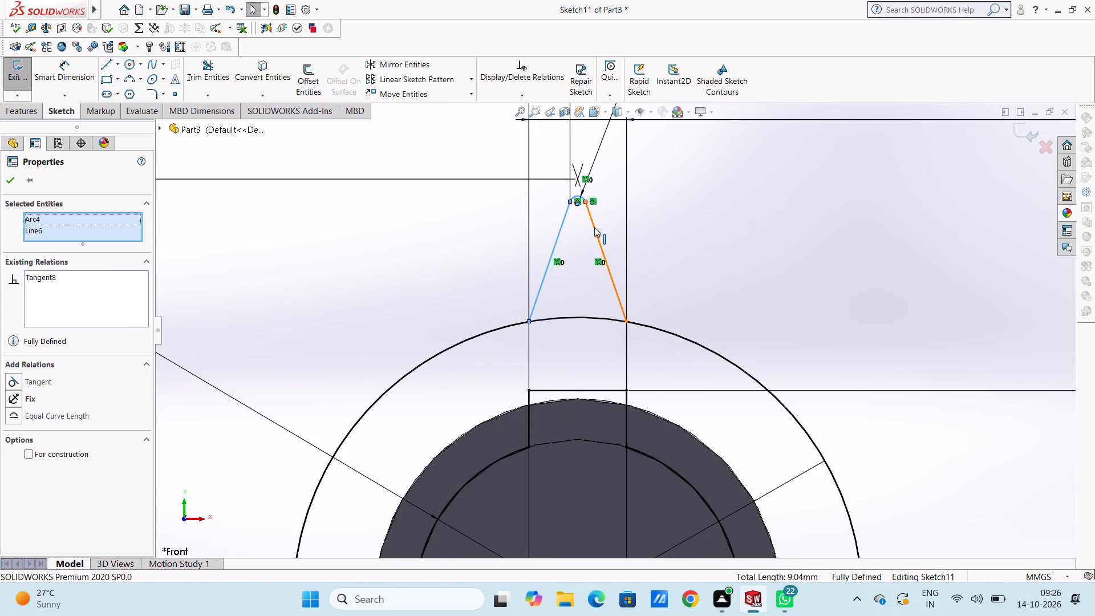
pyautogui.keyDown('ctrl'); pyautogui.click(594, 227); pyautogui.keyUp('ctrl')
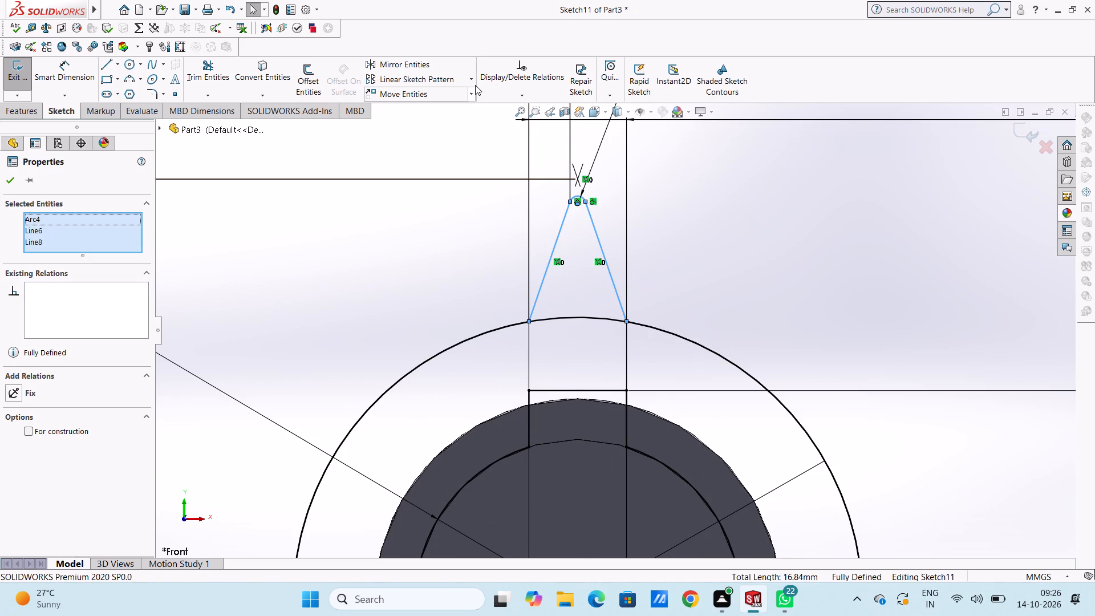
pyautogui.click(473, 80)
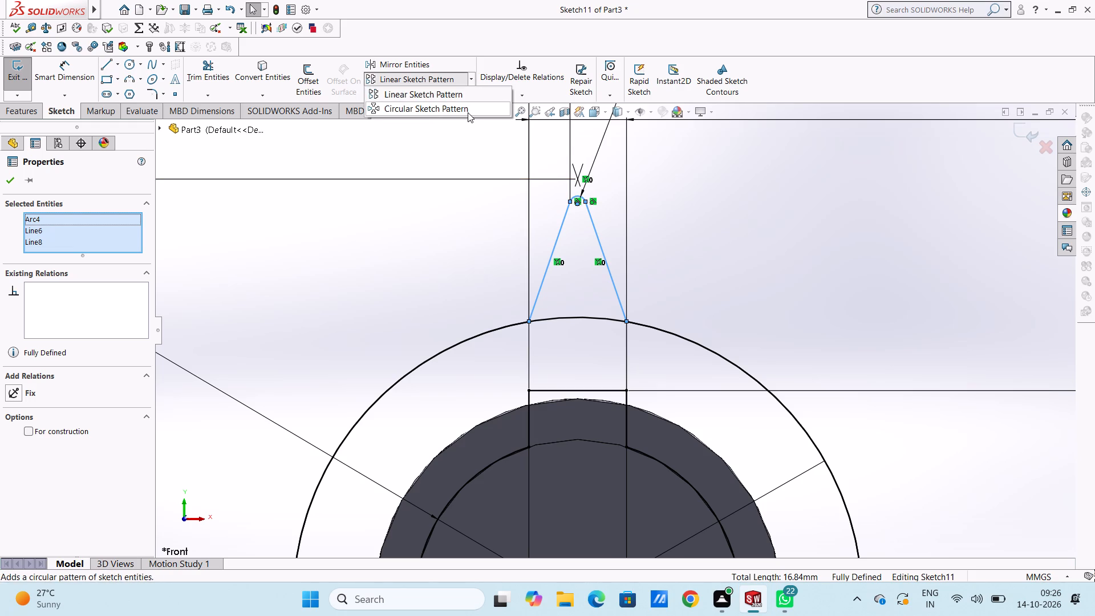
pyautogui.click(468, 112)
pyautogui.scroll(10, 488, 302)
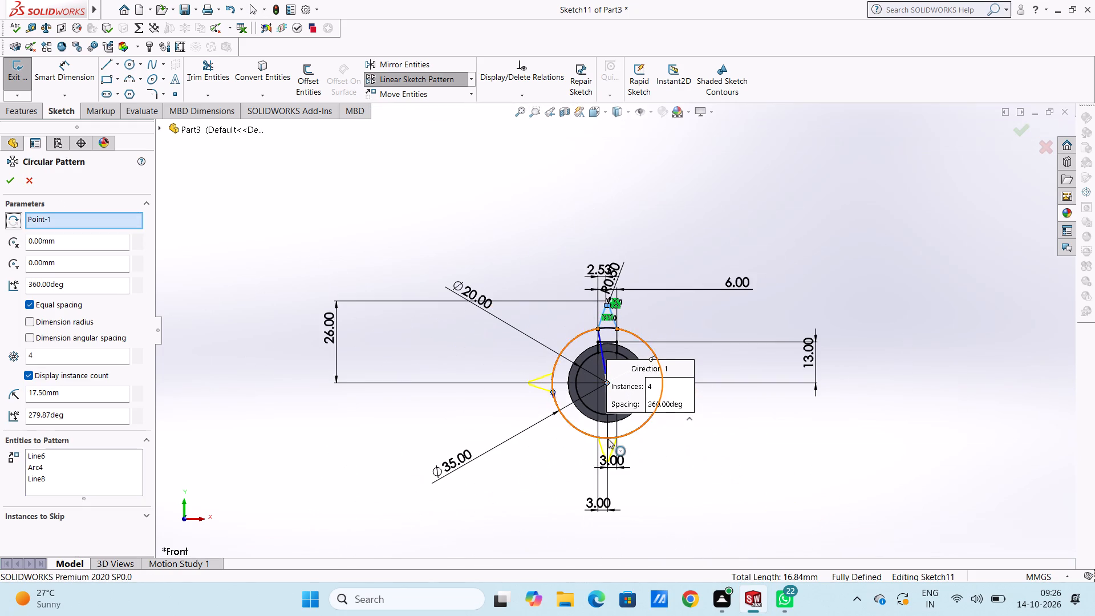
pyautogui.scroll(-3, 619, 440)
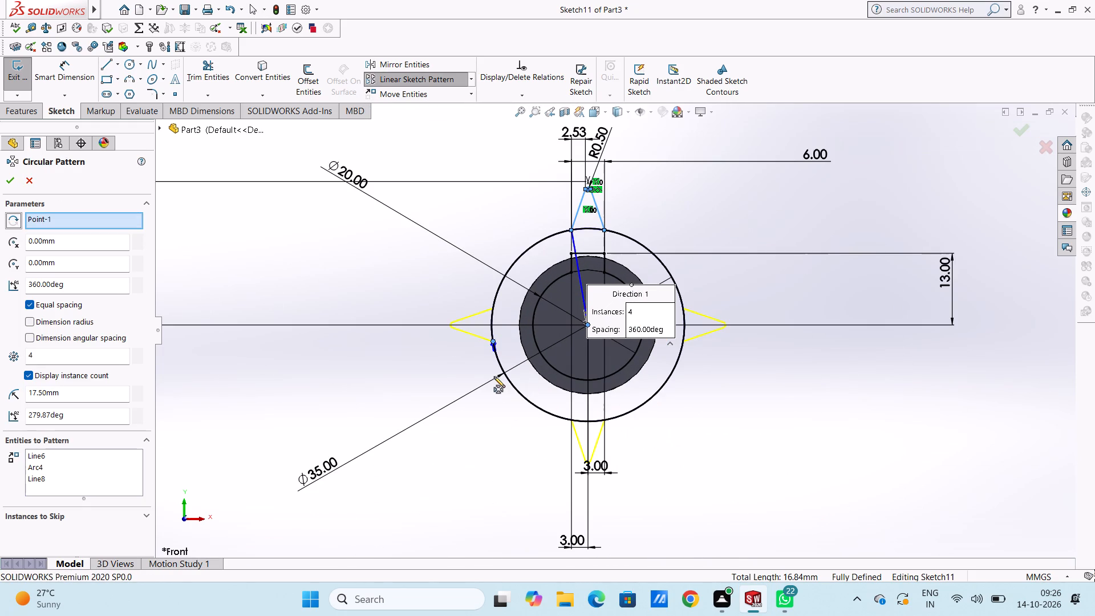
pyautogui.doubleClick(116, 362)
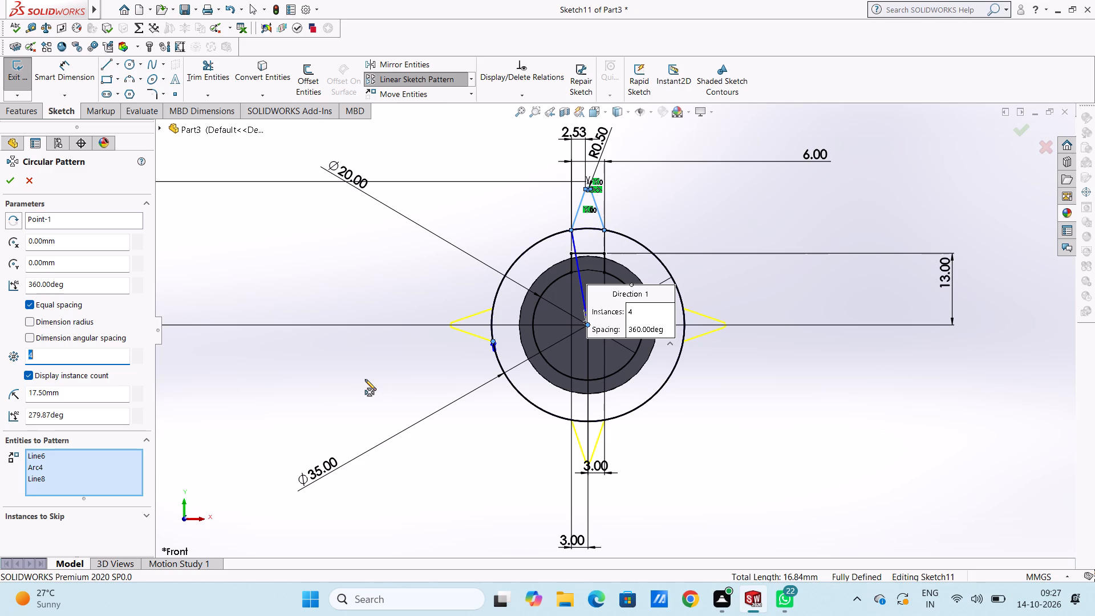
pyautogui.write('15')
pyautogui.press('Return')
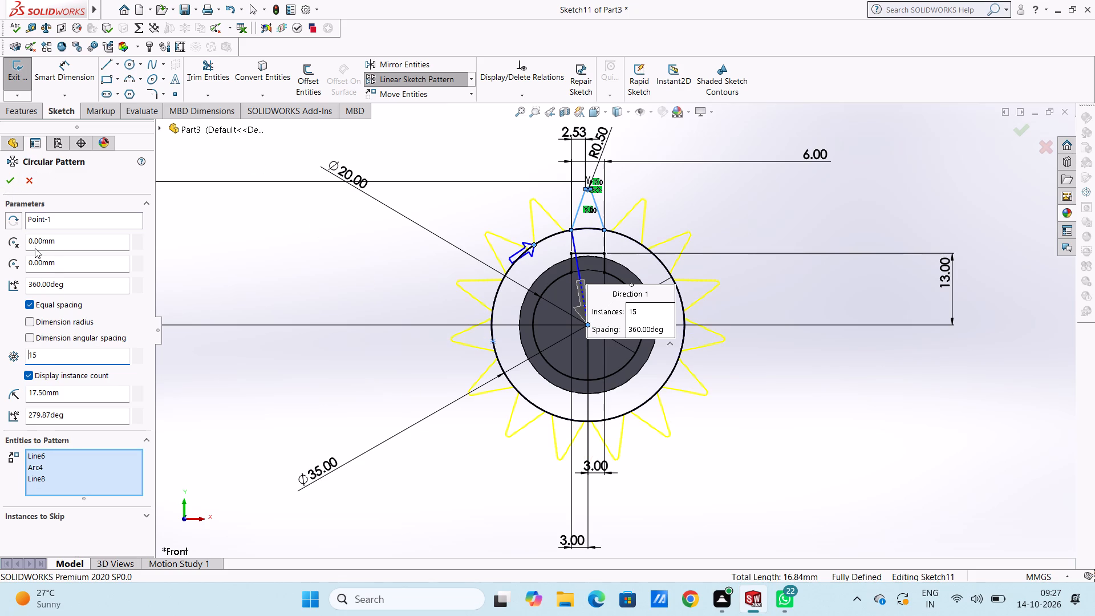
pyautogui.click(14, 184)
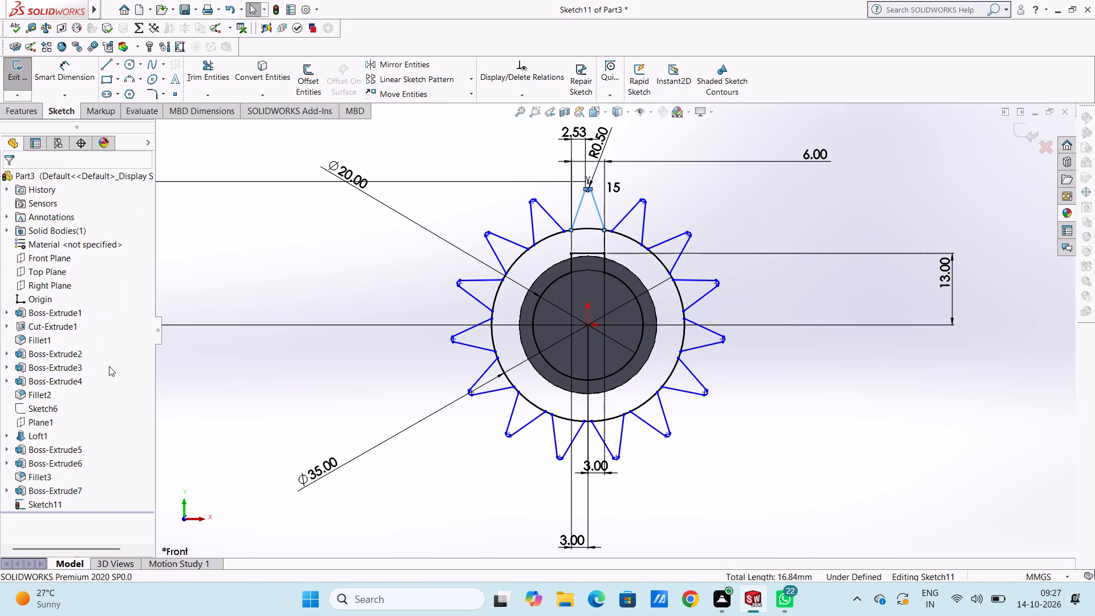
# Trim away the 35 mm circle's arcs at the bases of the top tooth and the two nearest teeth on each side.
pyautogui.click(216, 70)
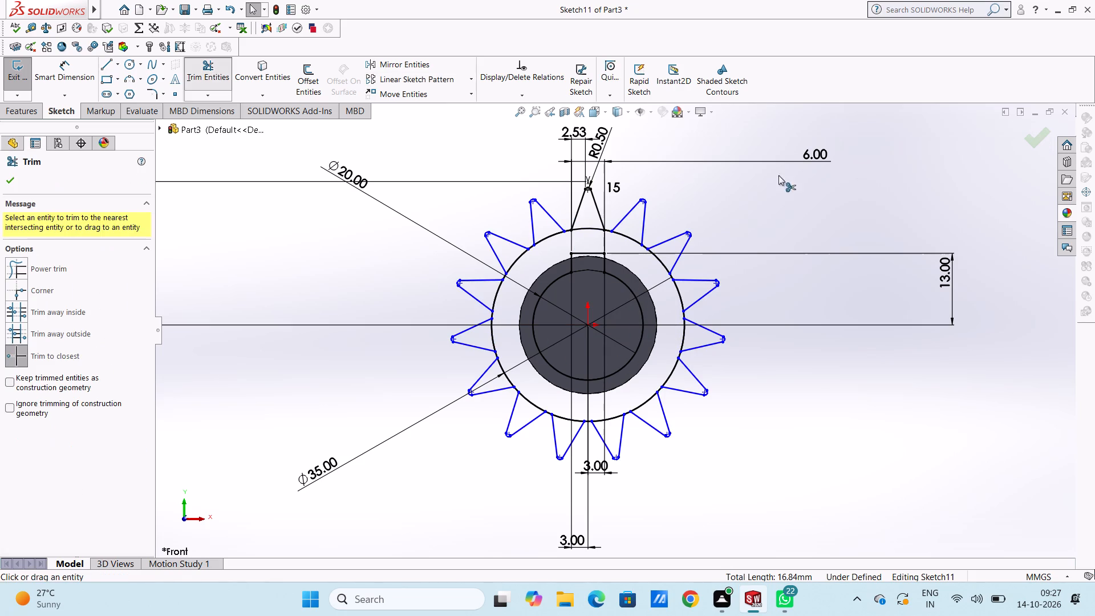
pyautogui.scroll(2, 596, 200)
pyautogui.scroll(-4, 612, 286)
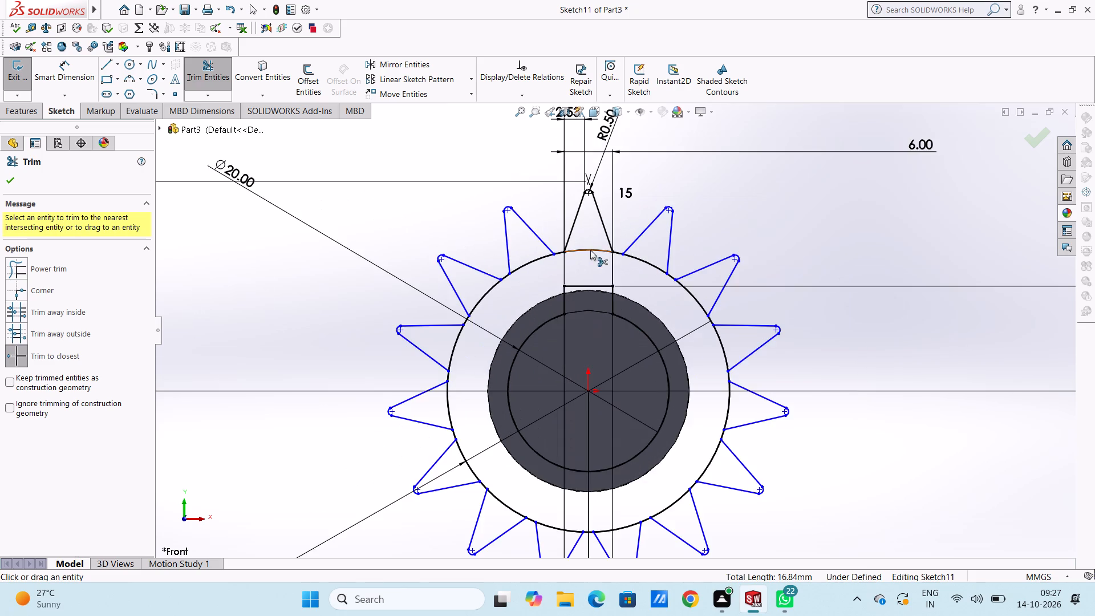
pyautogui.scroll(-4, 592, 229)
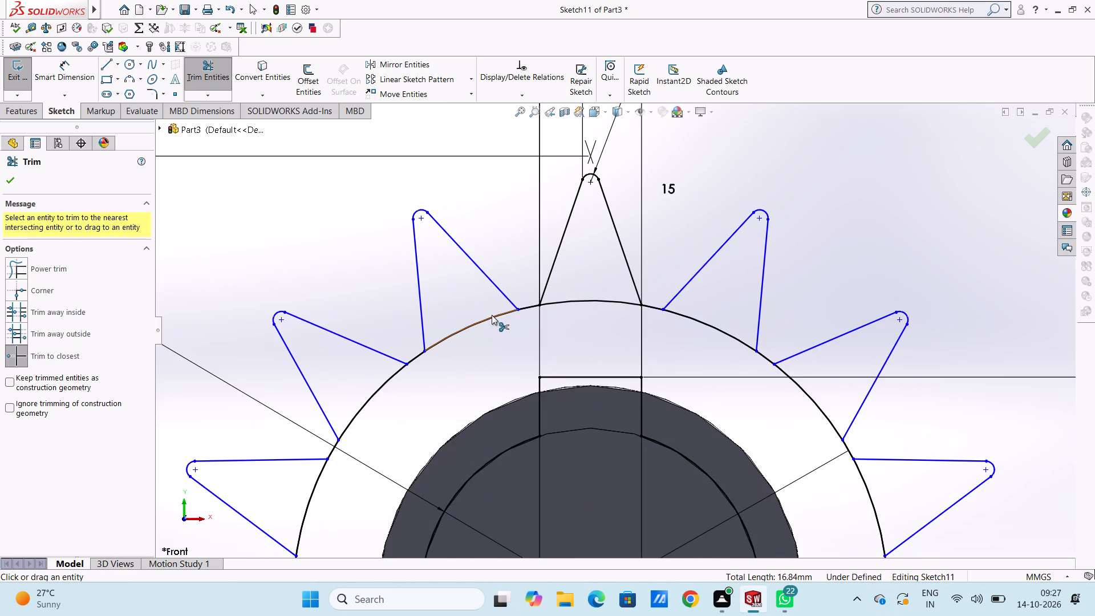
pyautogui.click(492, 315)
pyautogui.click(374, 395)
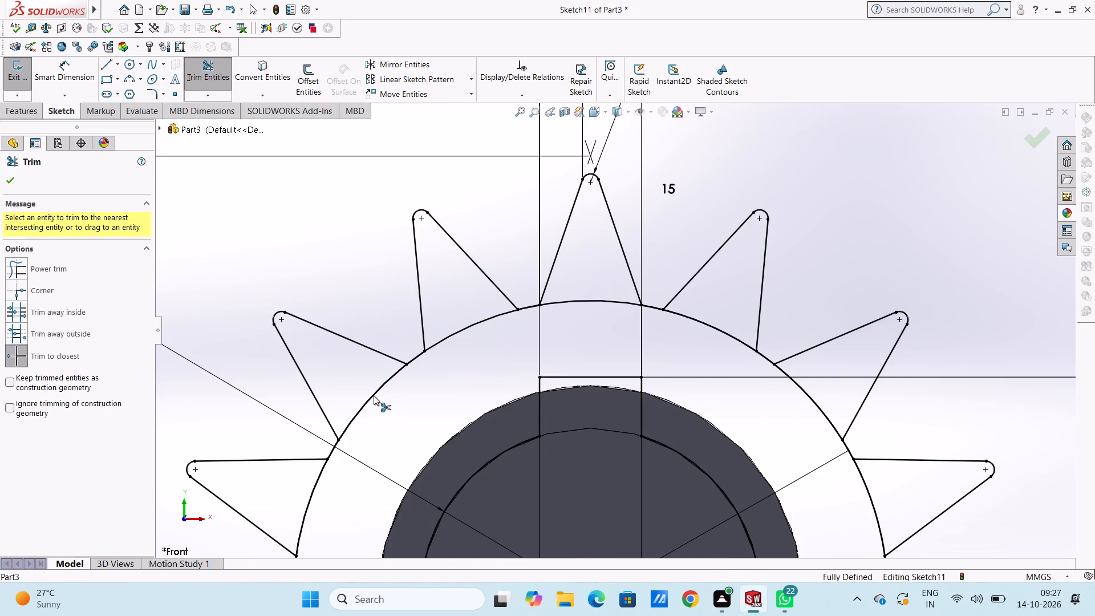
pyautogui.doubleClick(380, 387)
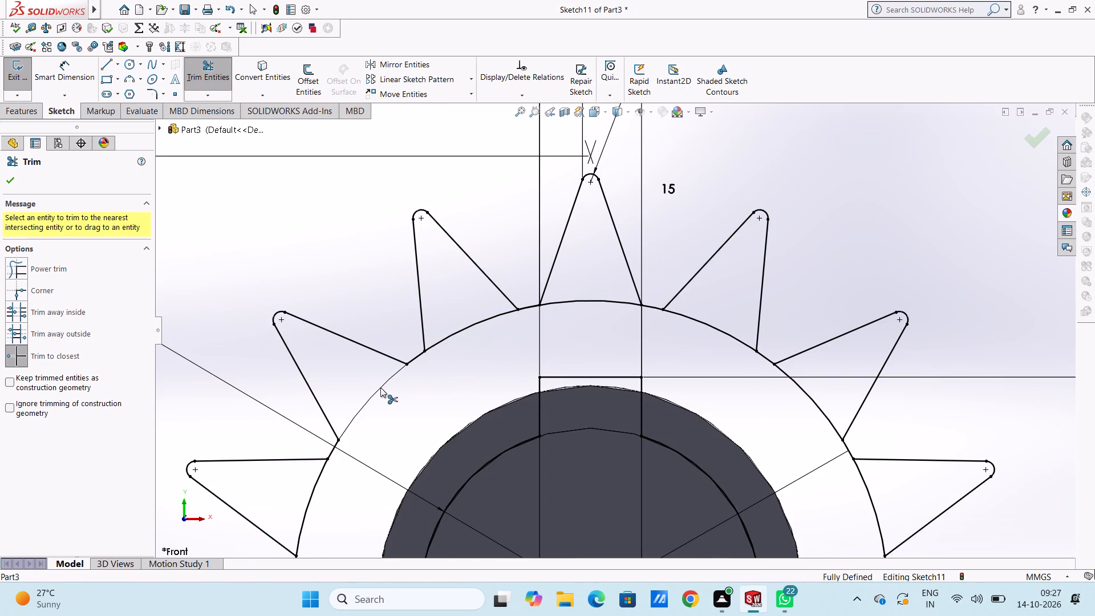
pyautogui.tripleClick(471, 324)
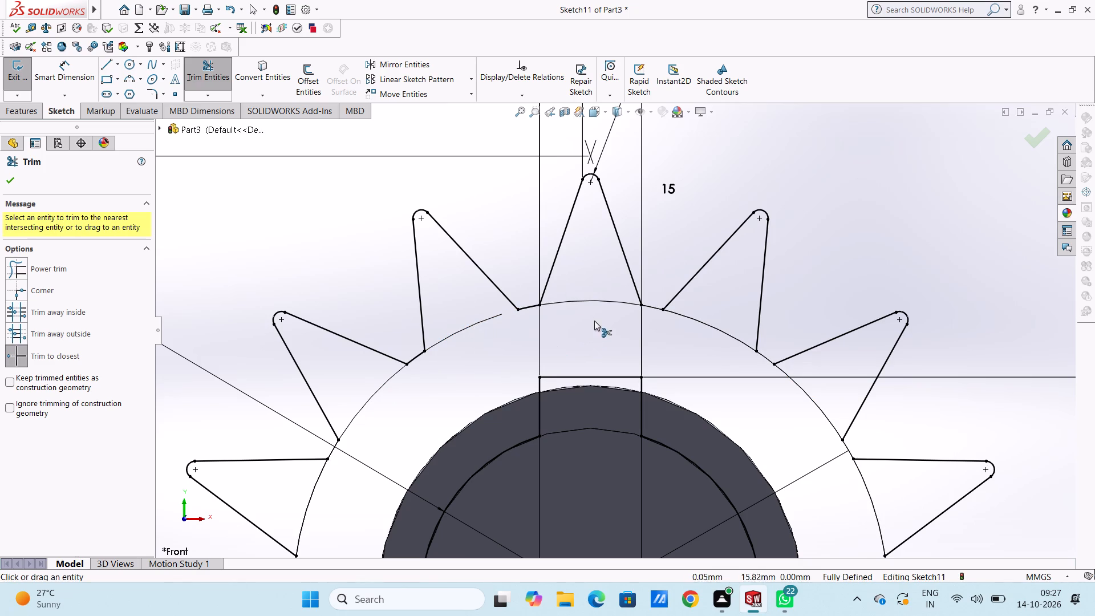
pyautogui.tripleClick(596, 303)
pyautogui.click(597, 302)
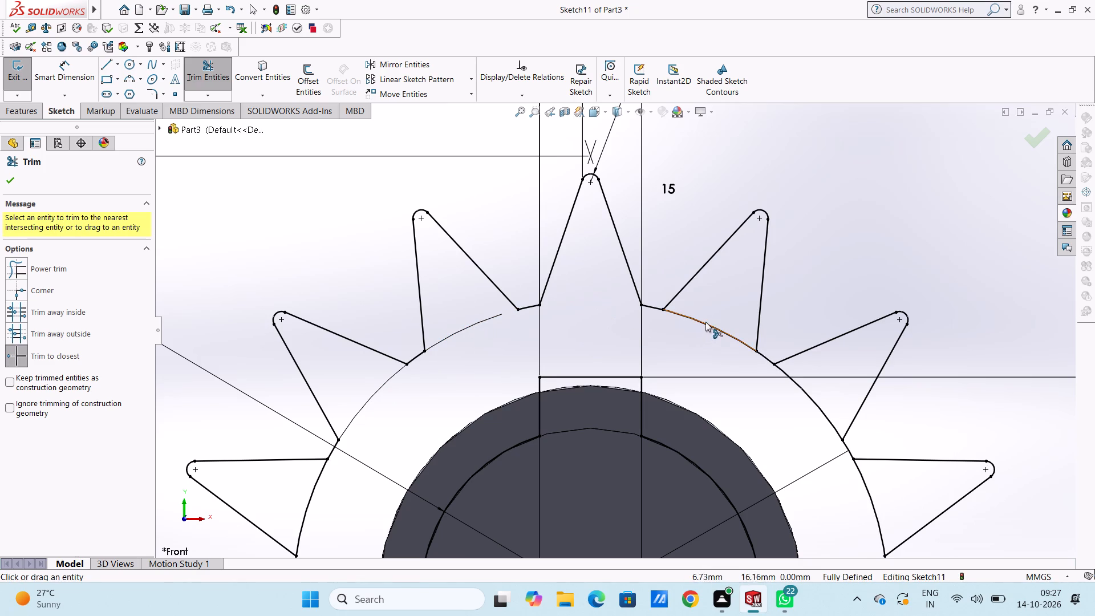
pyautogui.tripleClick(705, 321)
pyautogui.scroll(4, 692, 425)
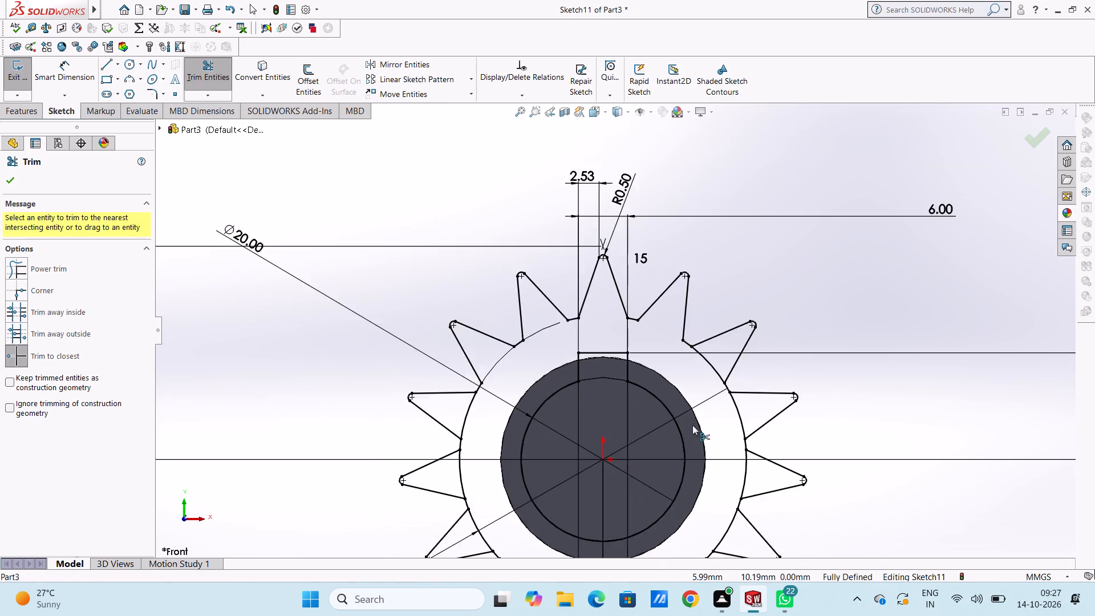
pyautogui.scroll(-1, 692, 425)
pyautogui.tripleClick(709, 346)
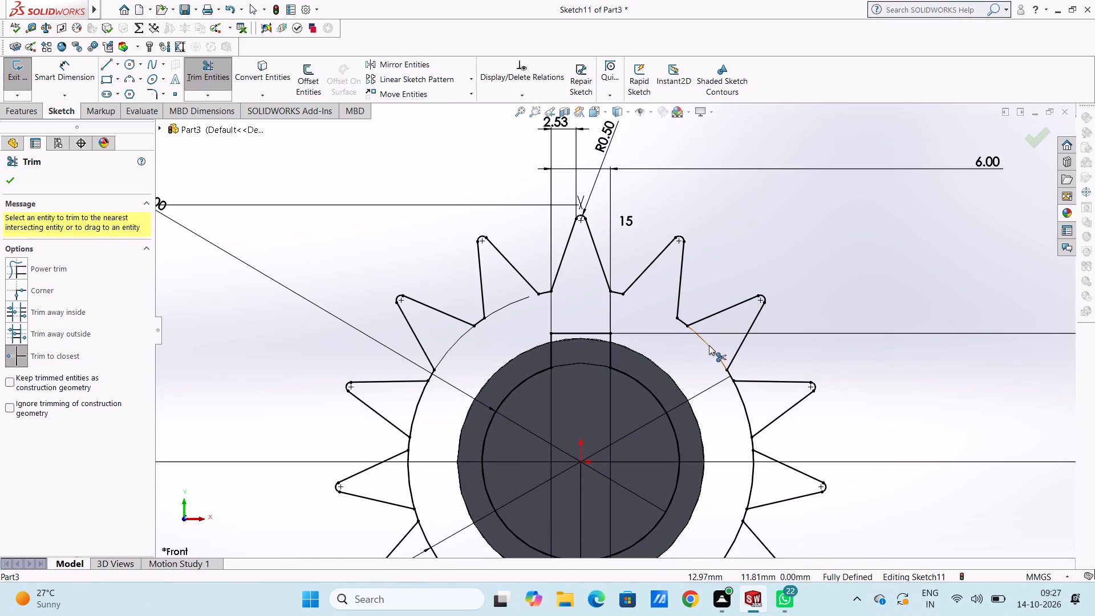
# Trim away the 35 mm circle's arcs at the bases of the second and third teeth right of the top tooth and the third to fifth on its left.
pyautogui.click(709, 345)
pyautogui.click(741, 402)
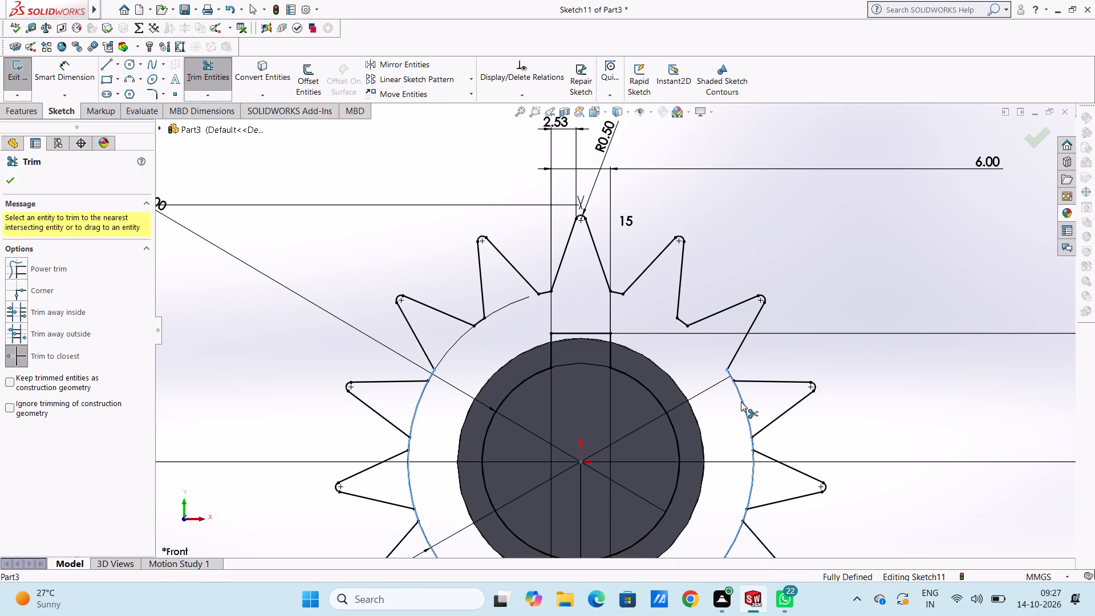
pyautogui.doubleClick(741, 402)
pyautogui.scroll(3, 723, 435)
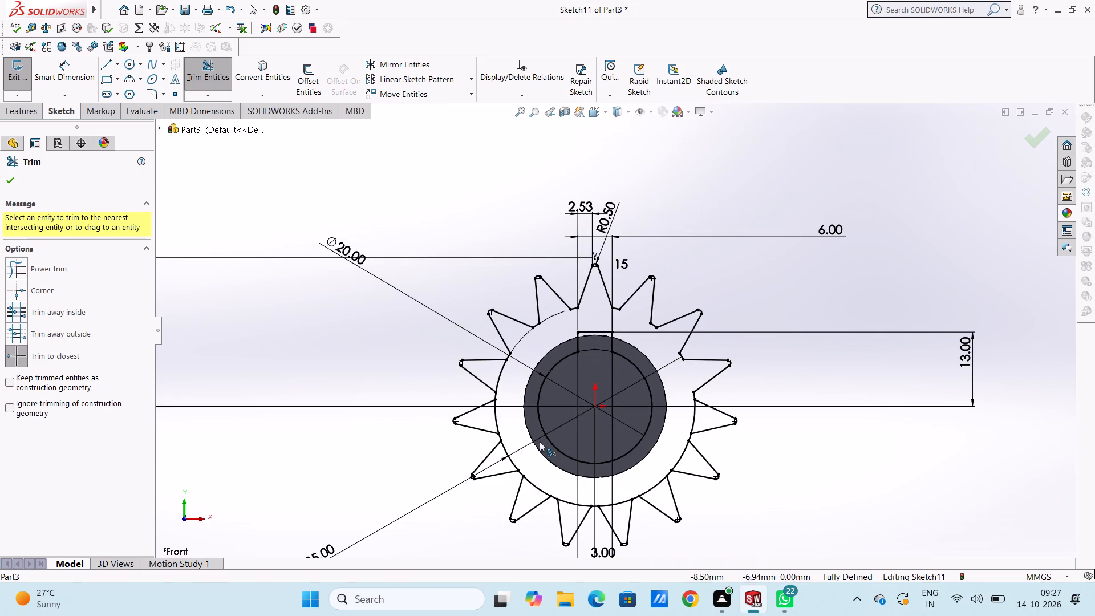
pyautogui.tripleClick(497, 378)
pyautogui.tripleClick(497, 378)
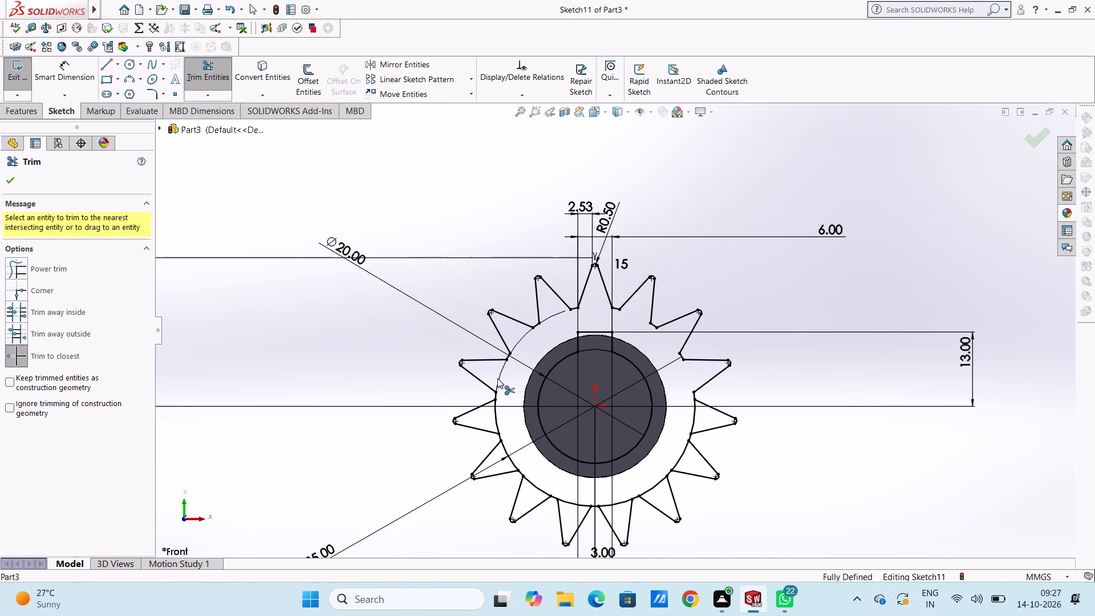
pyautogui.click(498, 378)
pyautogui.tripleClick(497, 413)
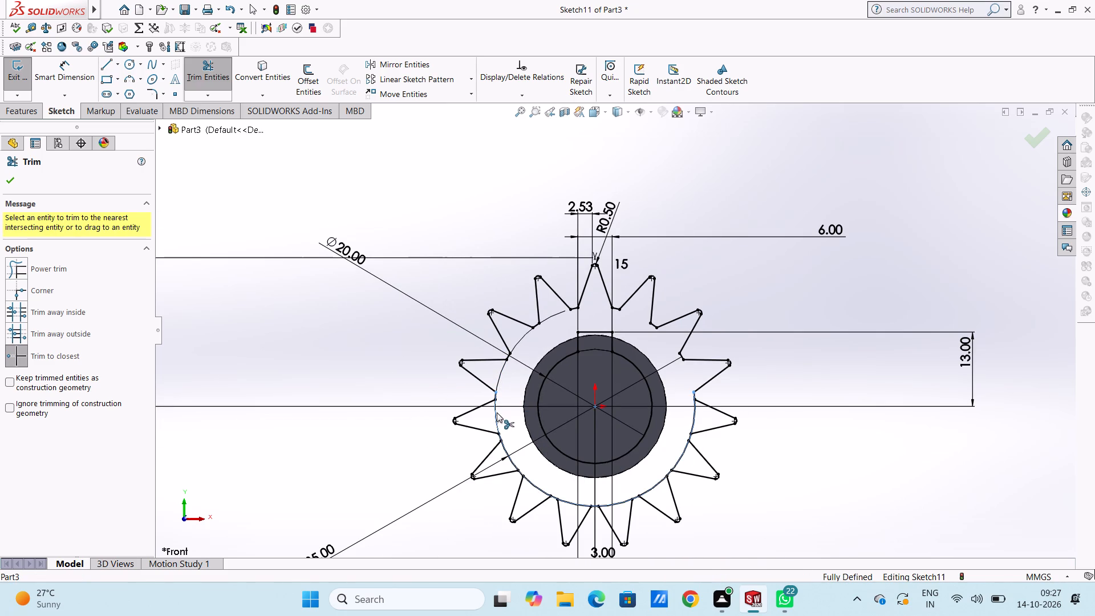
pyautogui.tripleClick(497, 412)
pyautogui.tripleClick(497, 412)
pyautogui.click(495, 416)
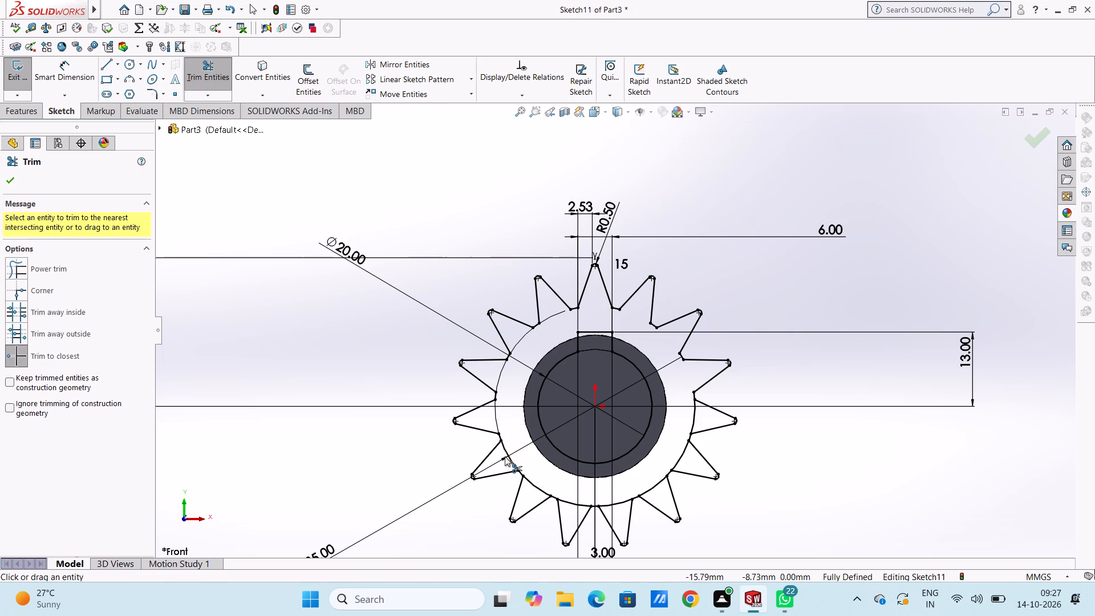
pyautogui.tripleClick(508, 451)
pyautogui.tripleClick(508, 453)
pyautogui.click(508, 453)
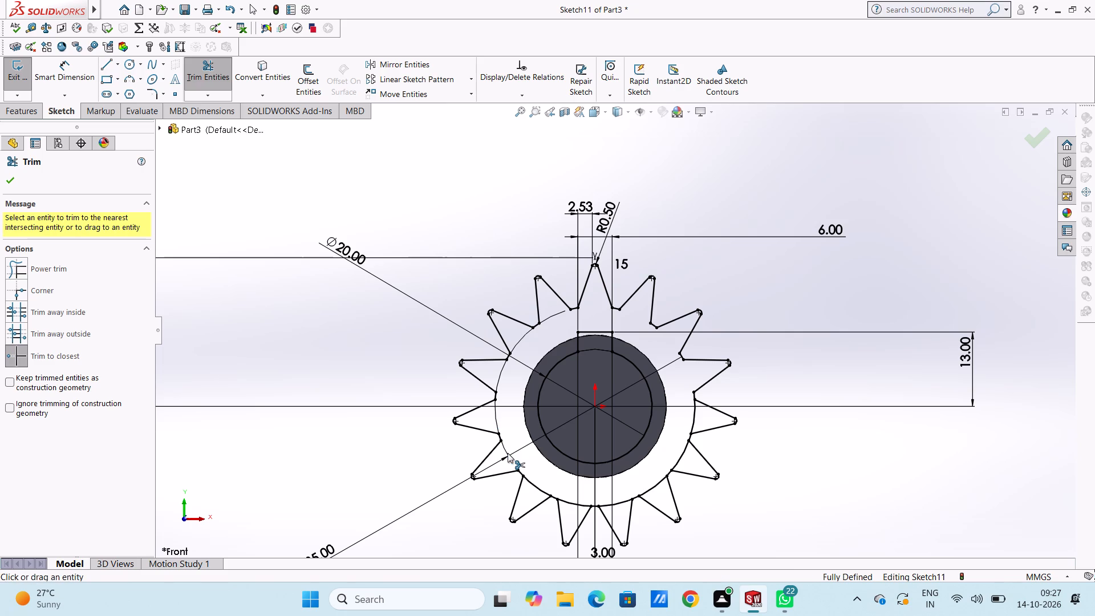
# Trim away the 35 mm circle's arcs at the bases of the four lowest teeth and the fourth and fifth teeth right of the top tooth.
pyautogui.tripleClick(535, 487)
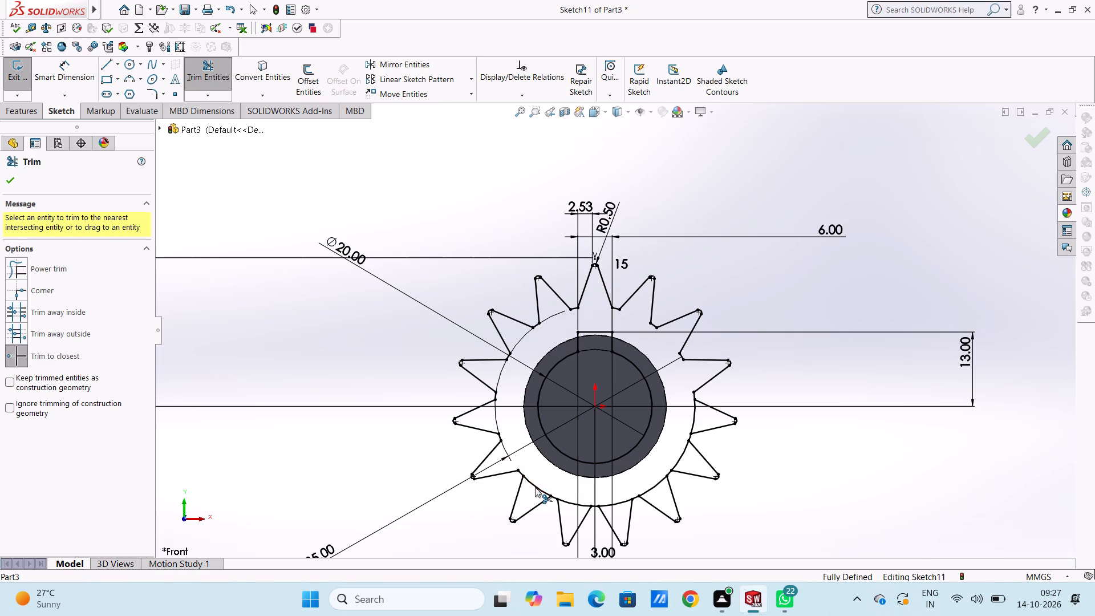
pyautogui.tripleClick(535, 486)
pyautogui.tripleClick(568, 501)
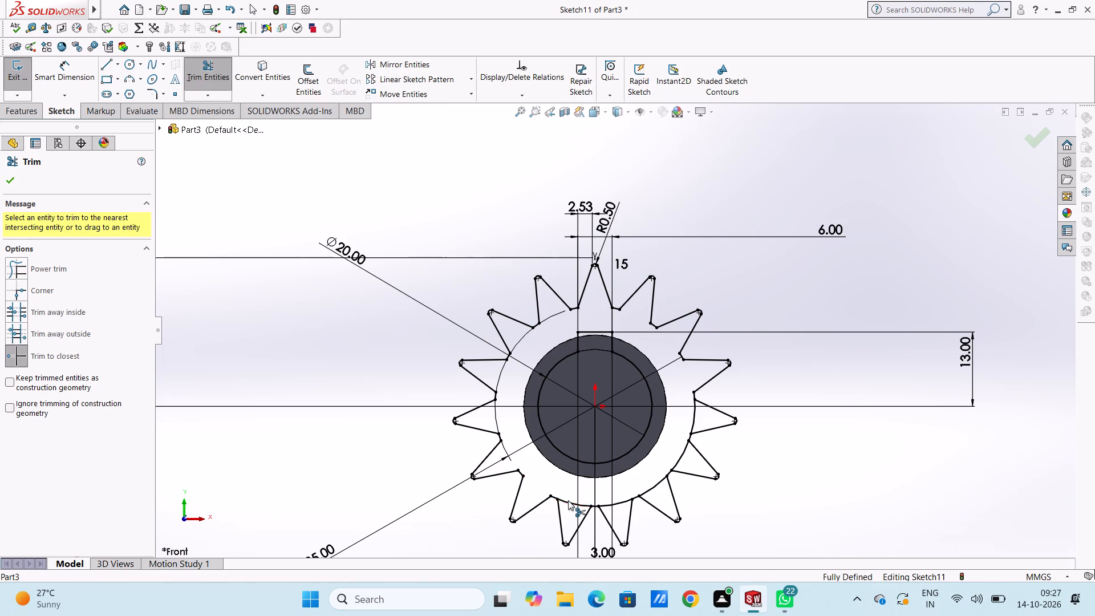
pyautogui.doubleClick(568, 500)
pyautogui.tripleClick(615, 502)
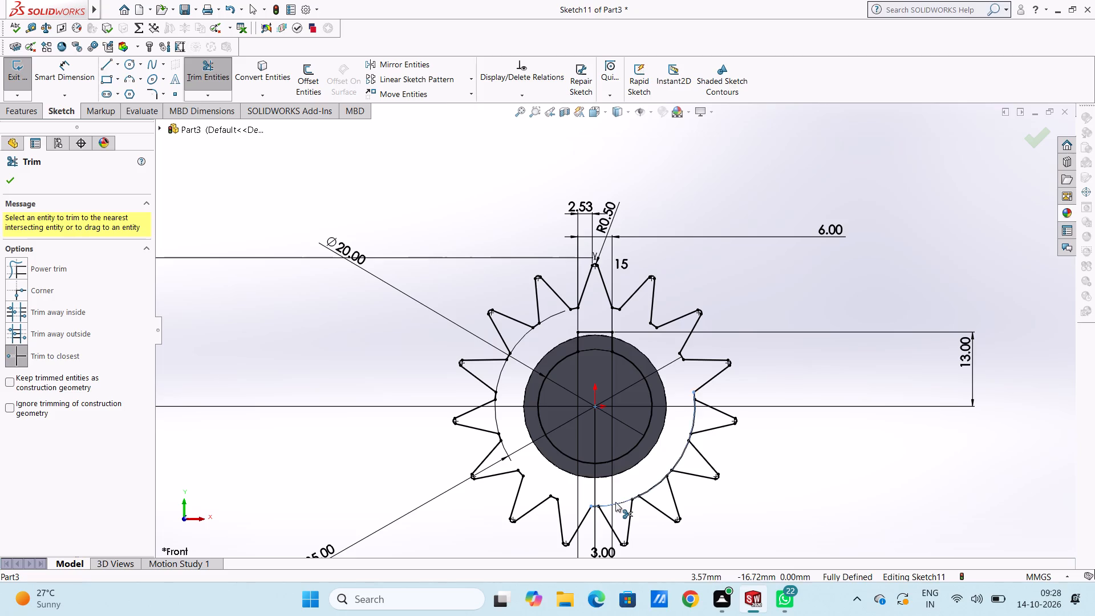
pyautogui.tripleClick(615, 502)
pyautogui.tripleClick(652, 487)
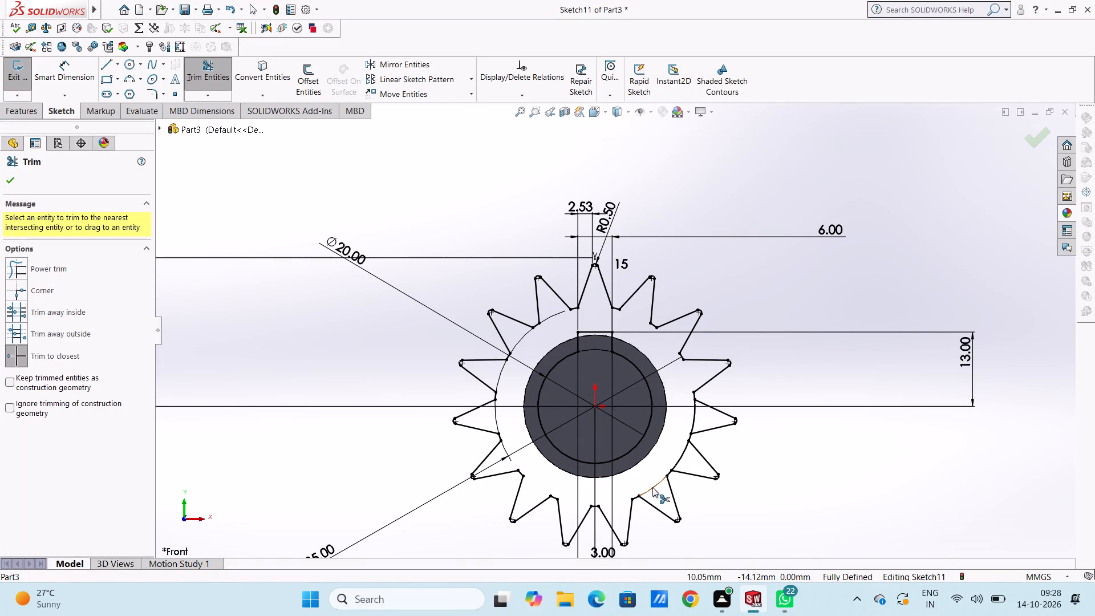
pyautogui.click(652, 488)
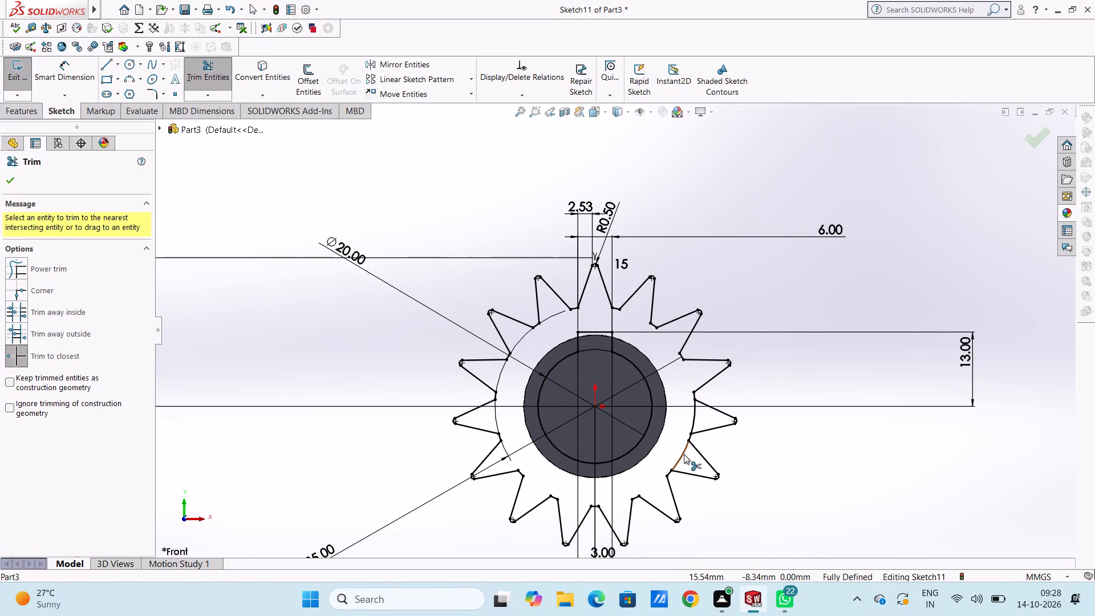
pyautogui.tripleClick(684, 454)
pyautogui.click(684, 454)
pyautogui.click(684, 455)
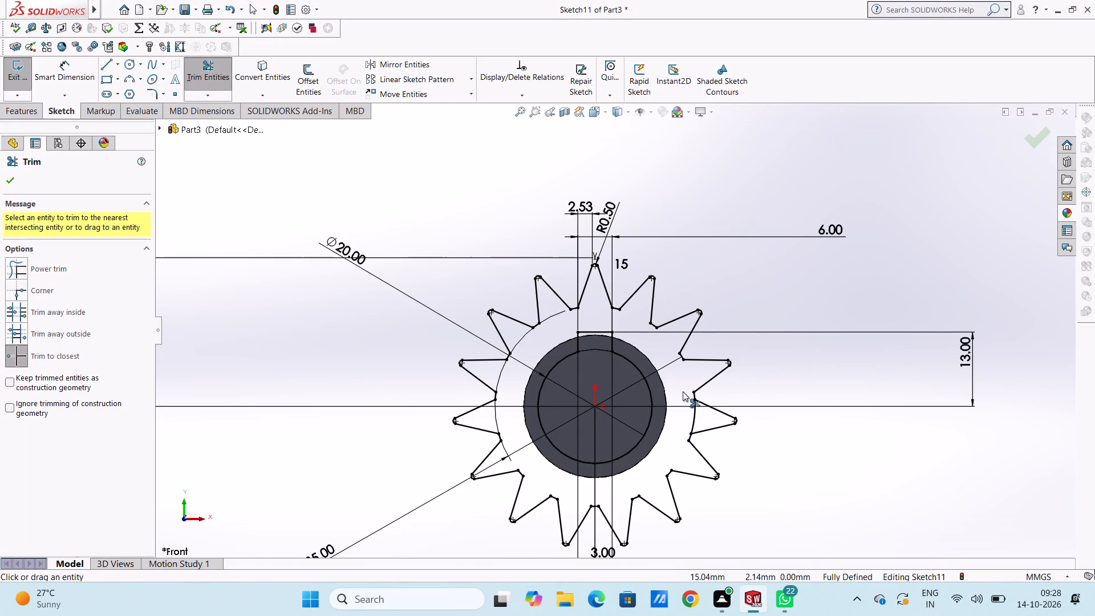
pyautogui.tripleClick(697, 412)
pyautogui.tripleClick(697, 413)
pyautogui.click(697, 414)
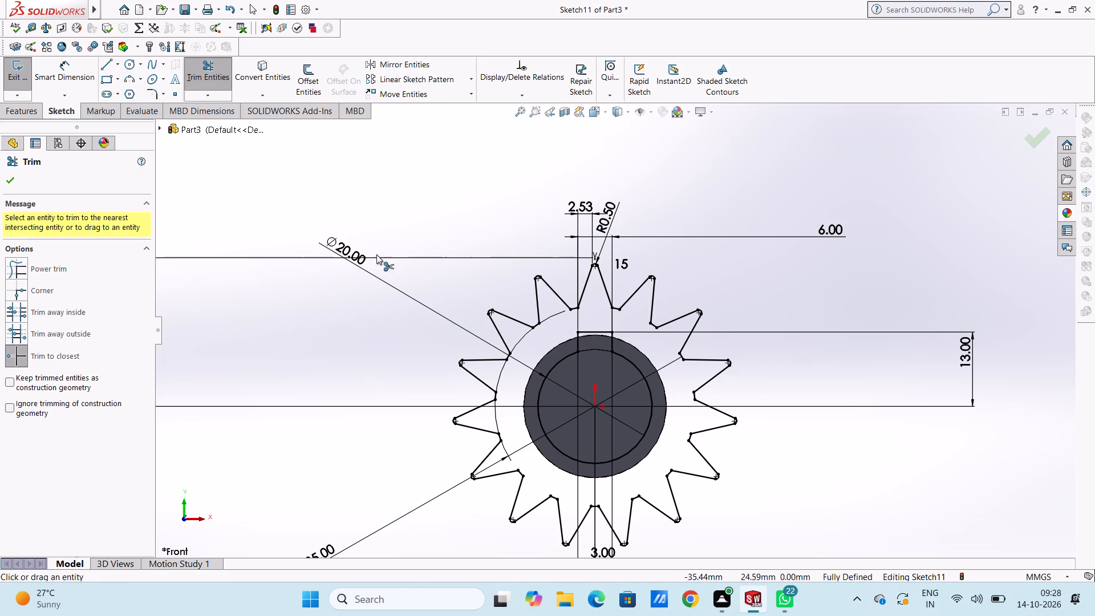
pyautogui.click(17, 181)
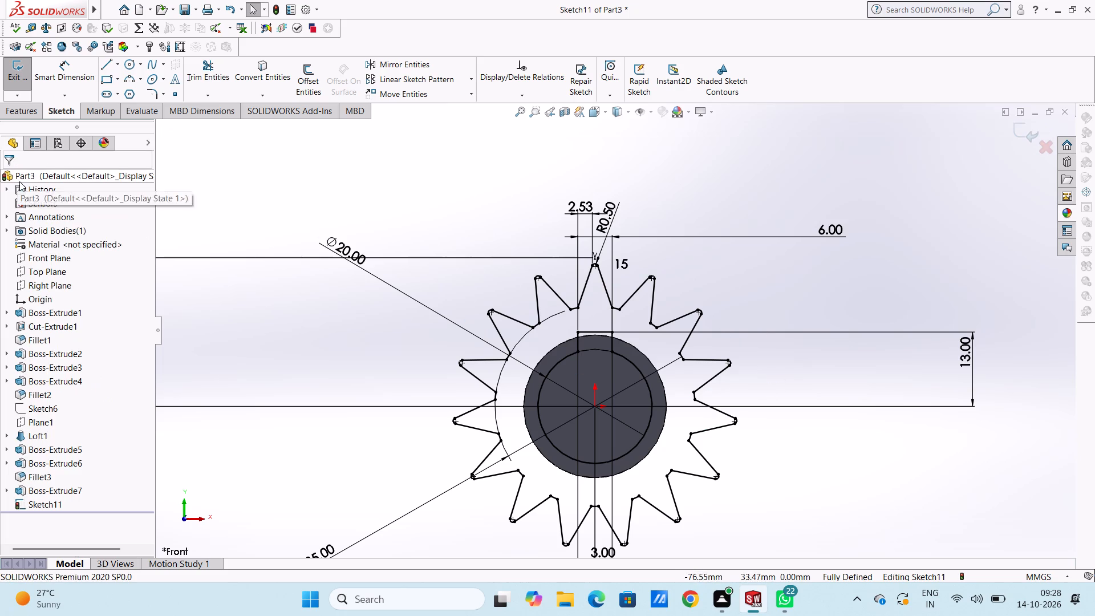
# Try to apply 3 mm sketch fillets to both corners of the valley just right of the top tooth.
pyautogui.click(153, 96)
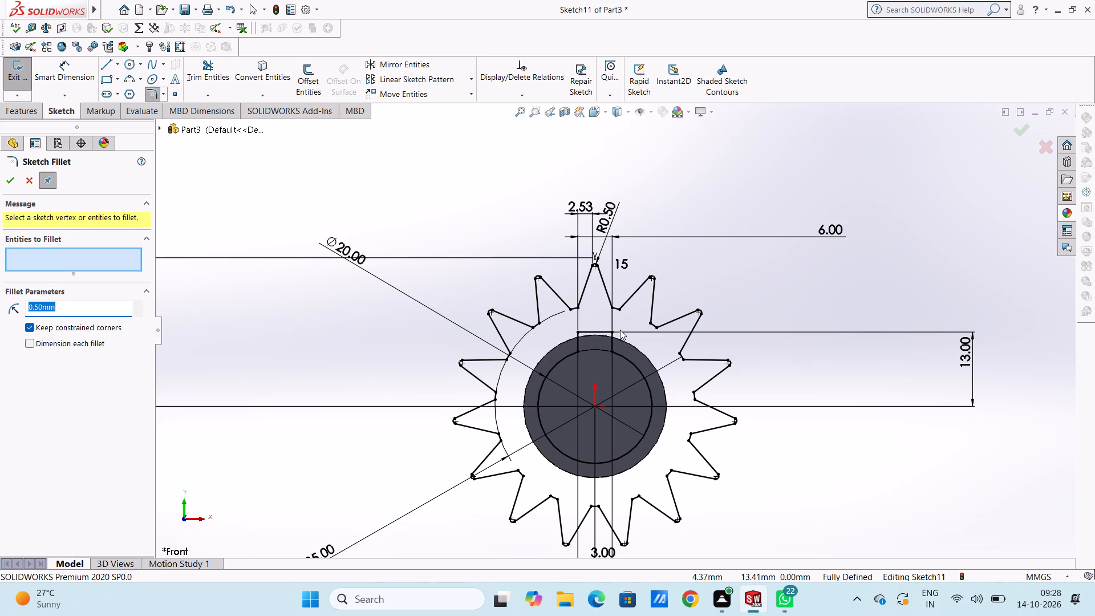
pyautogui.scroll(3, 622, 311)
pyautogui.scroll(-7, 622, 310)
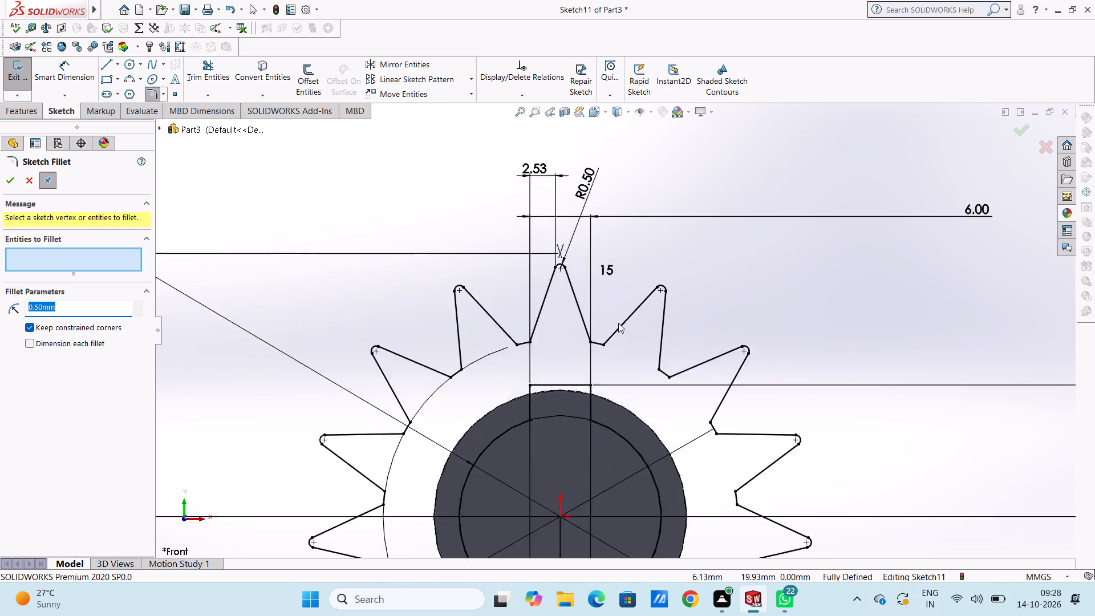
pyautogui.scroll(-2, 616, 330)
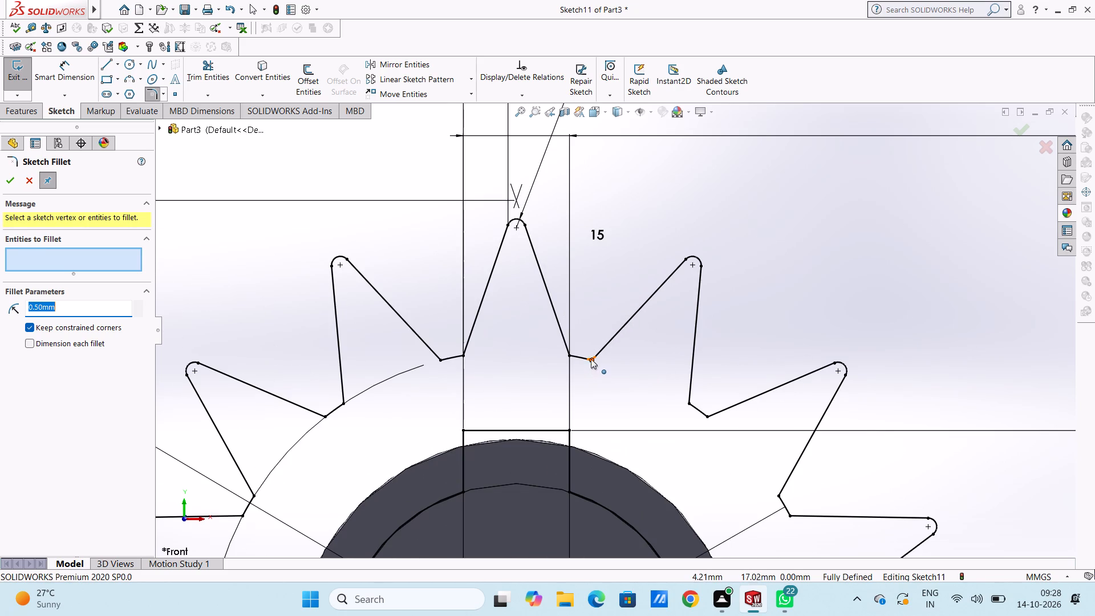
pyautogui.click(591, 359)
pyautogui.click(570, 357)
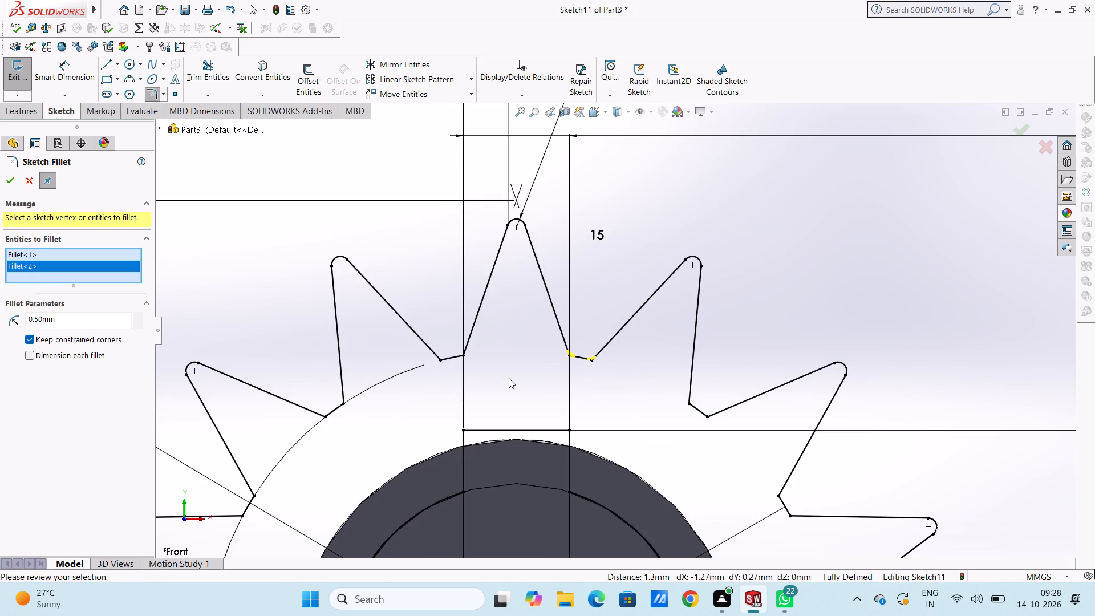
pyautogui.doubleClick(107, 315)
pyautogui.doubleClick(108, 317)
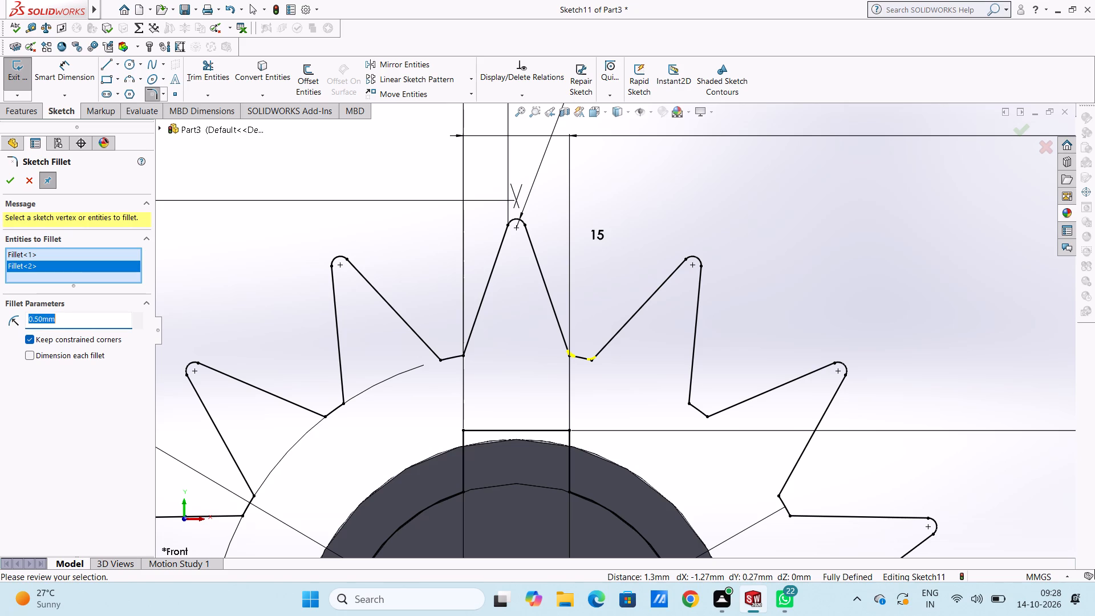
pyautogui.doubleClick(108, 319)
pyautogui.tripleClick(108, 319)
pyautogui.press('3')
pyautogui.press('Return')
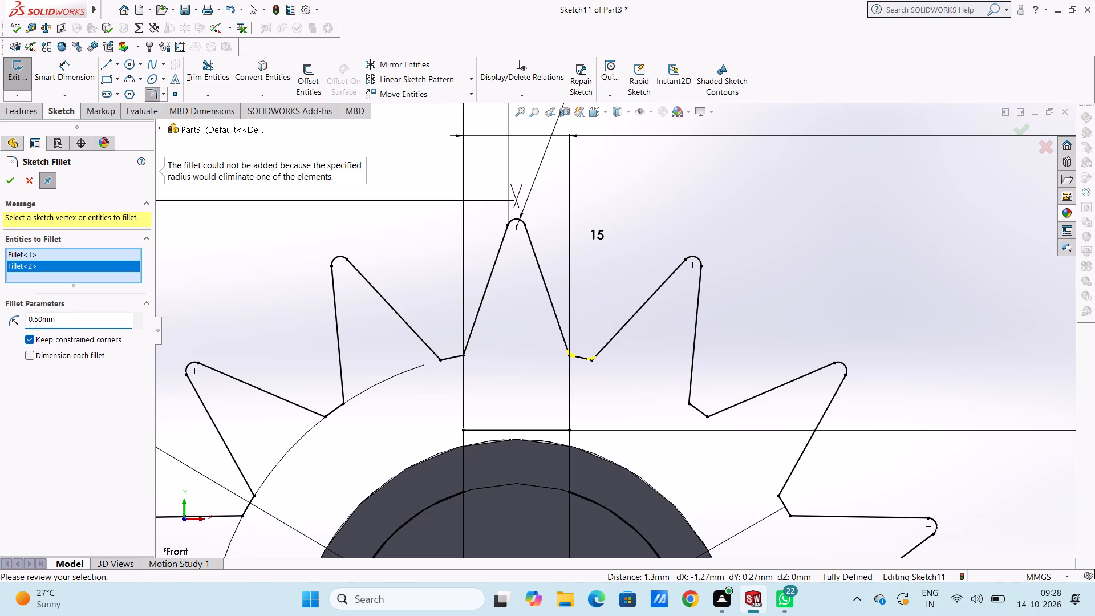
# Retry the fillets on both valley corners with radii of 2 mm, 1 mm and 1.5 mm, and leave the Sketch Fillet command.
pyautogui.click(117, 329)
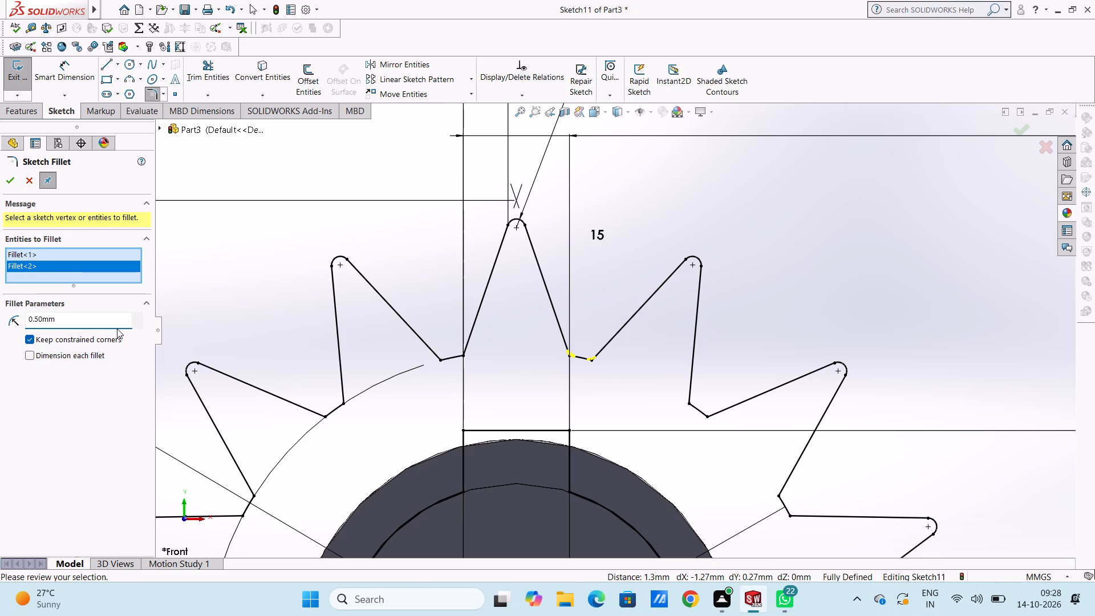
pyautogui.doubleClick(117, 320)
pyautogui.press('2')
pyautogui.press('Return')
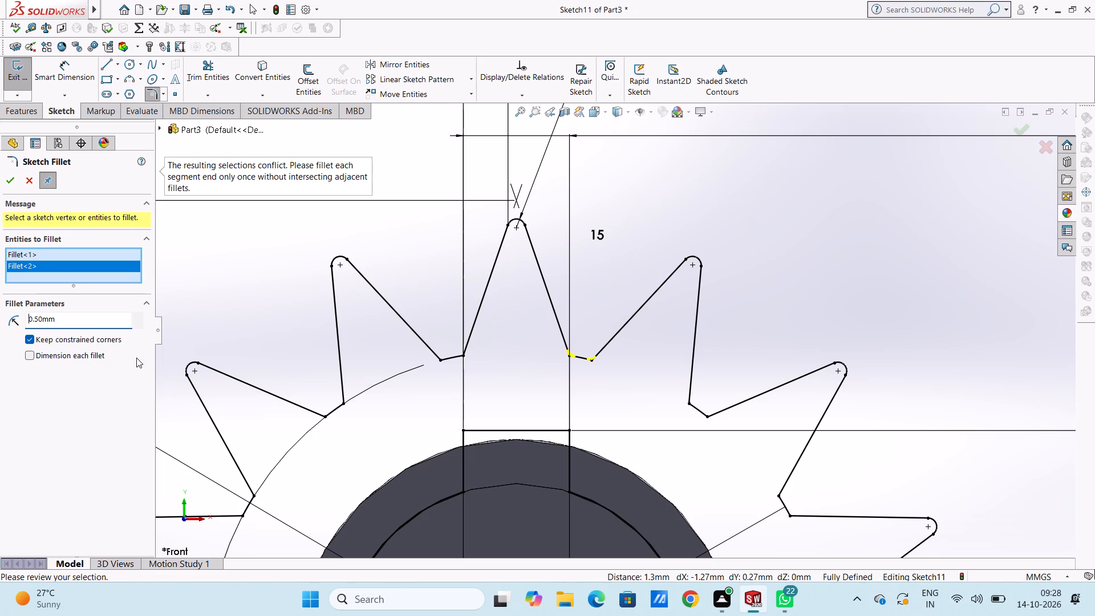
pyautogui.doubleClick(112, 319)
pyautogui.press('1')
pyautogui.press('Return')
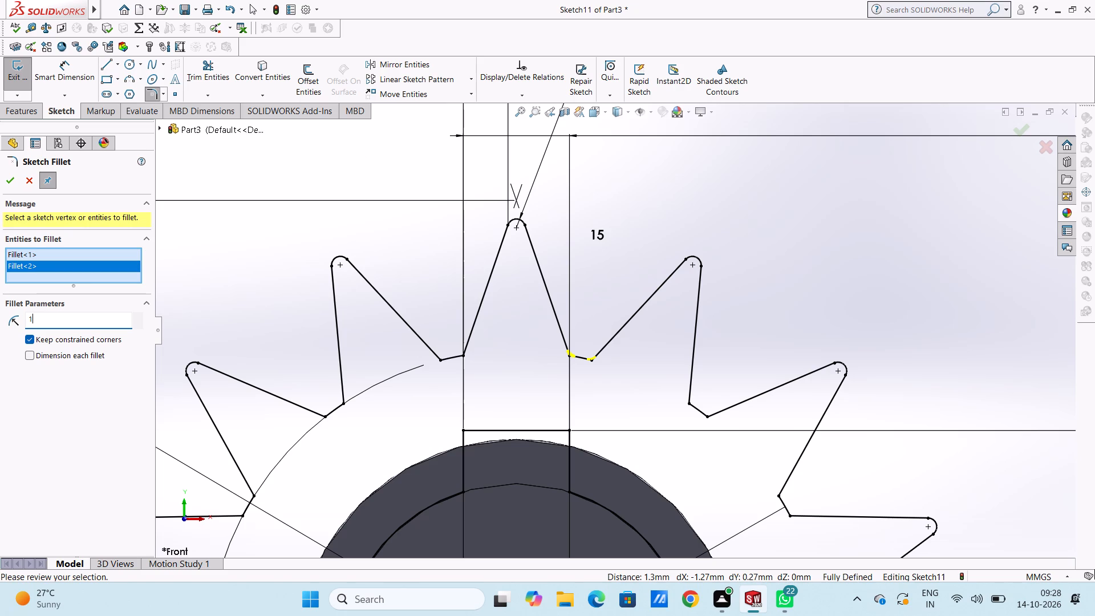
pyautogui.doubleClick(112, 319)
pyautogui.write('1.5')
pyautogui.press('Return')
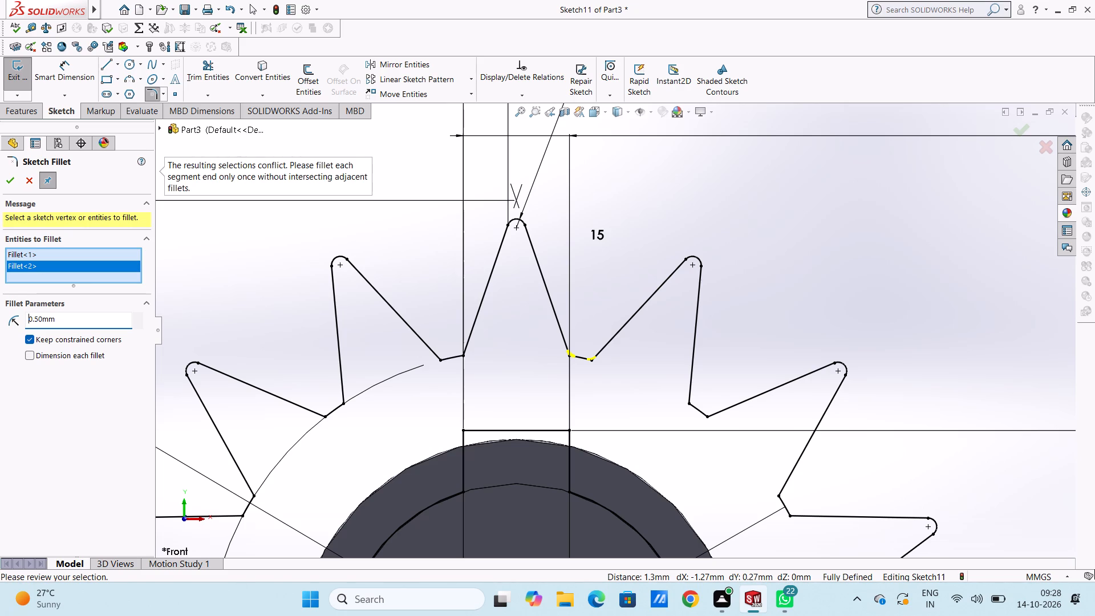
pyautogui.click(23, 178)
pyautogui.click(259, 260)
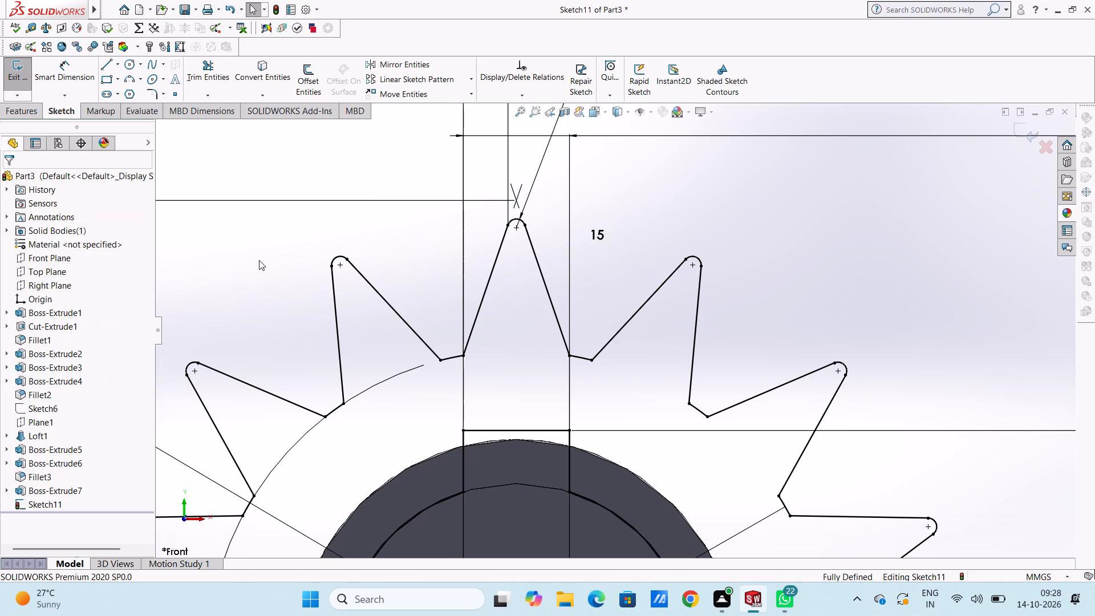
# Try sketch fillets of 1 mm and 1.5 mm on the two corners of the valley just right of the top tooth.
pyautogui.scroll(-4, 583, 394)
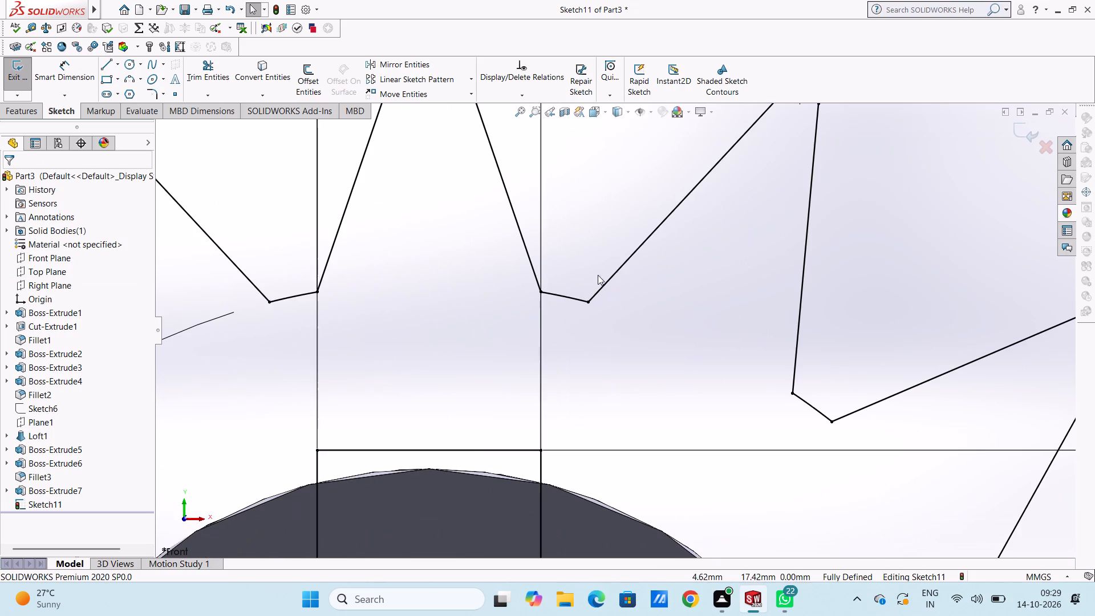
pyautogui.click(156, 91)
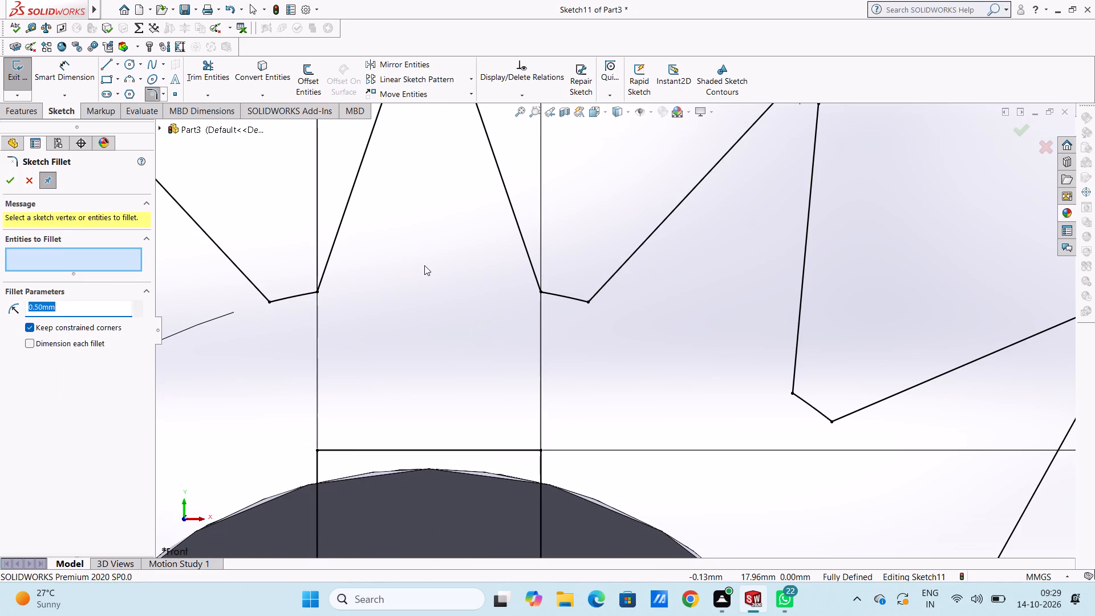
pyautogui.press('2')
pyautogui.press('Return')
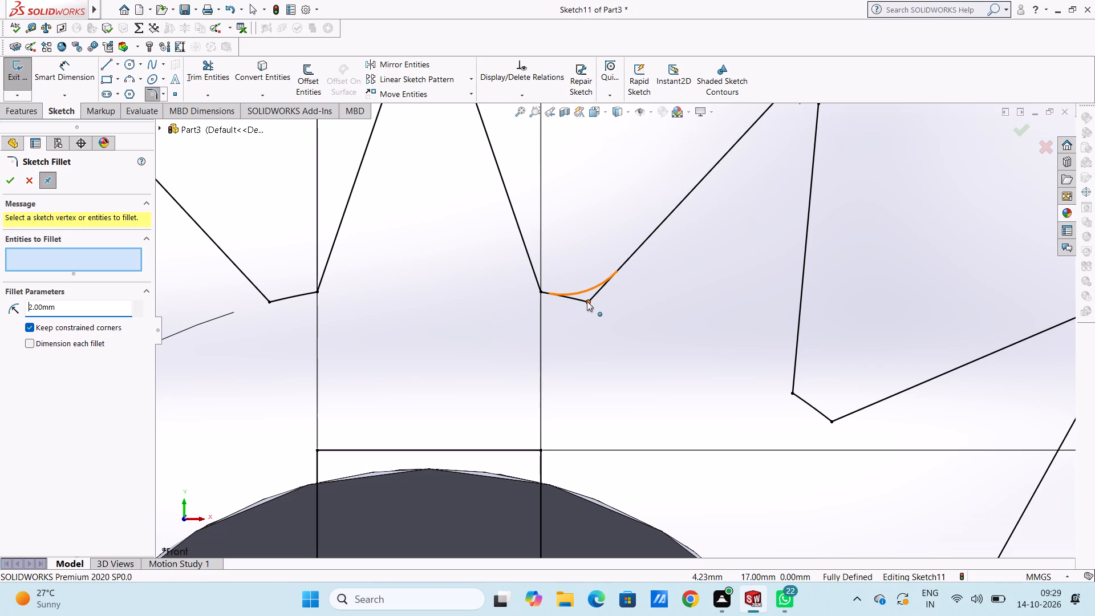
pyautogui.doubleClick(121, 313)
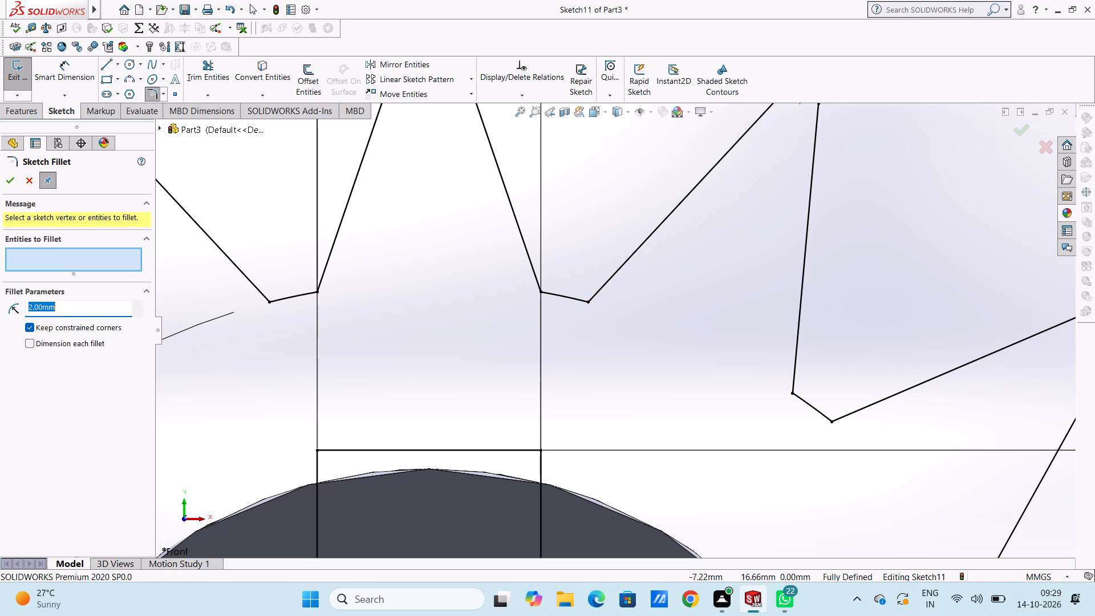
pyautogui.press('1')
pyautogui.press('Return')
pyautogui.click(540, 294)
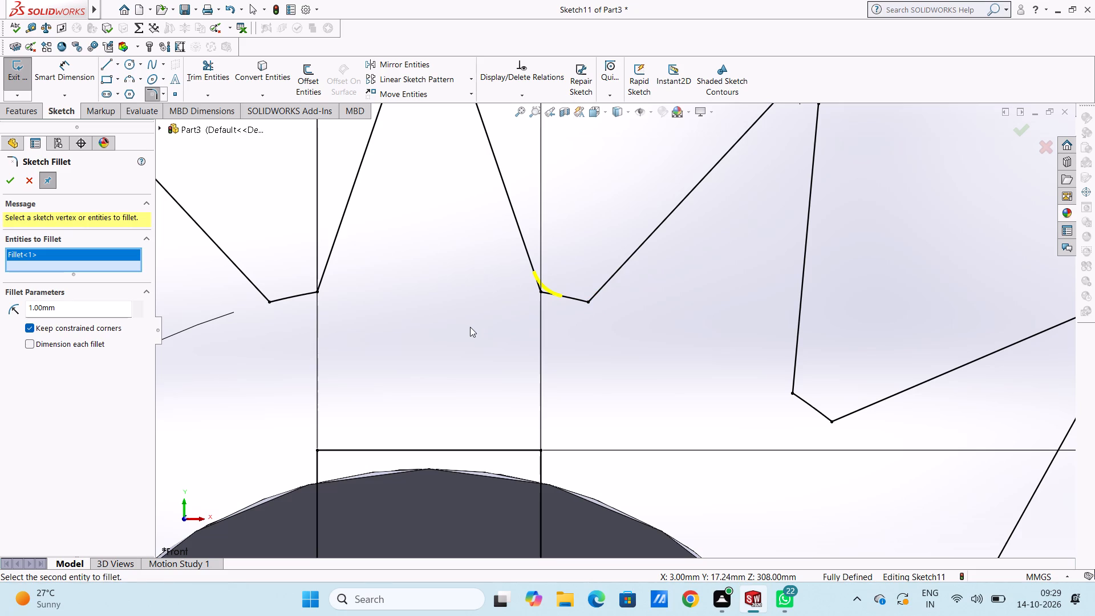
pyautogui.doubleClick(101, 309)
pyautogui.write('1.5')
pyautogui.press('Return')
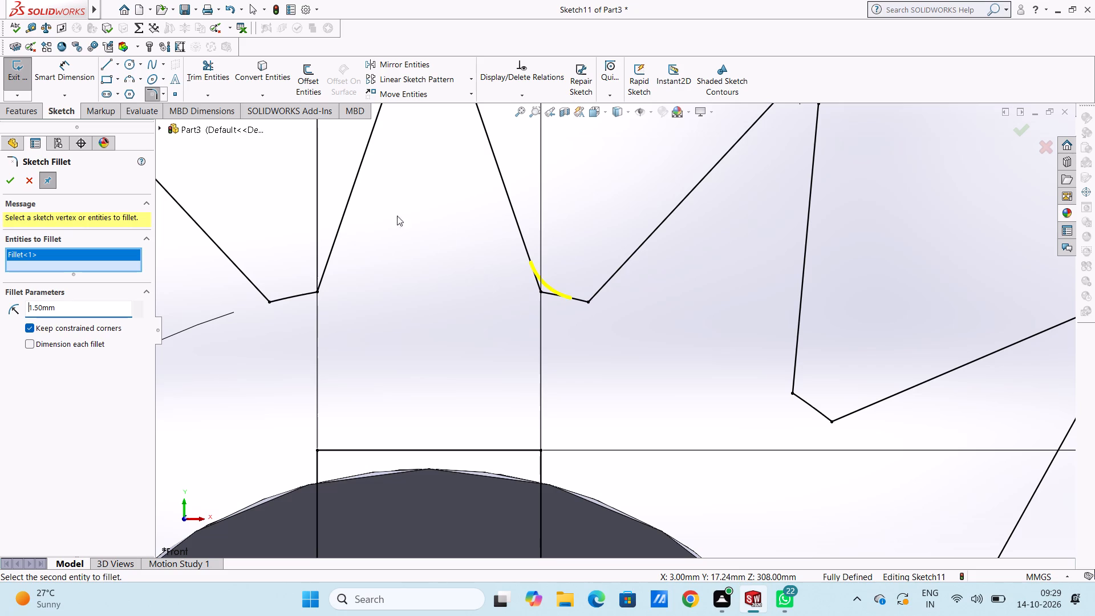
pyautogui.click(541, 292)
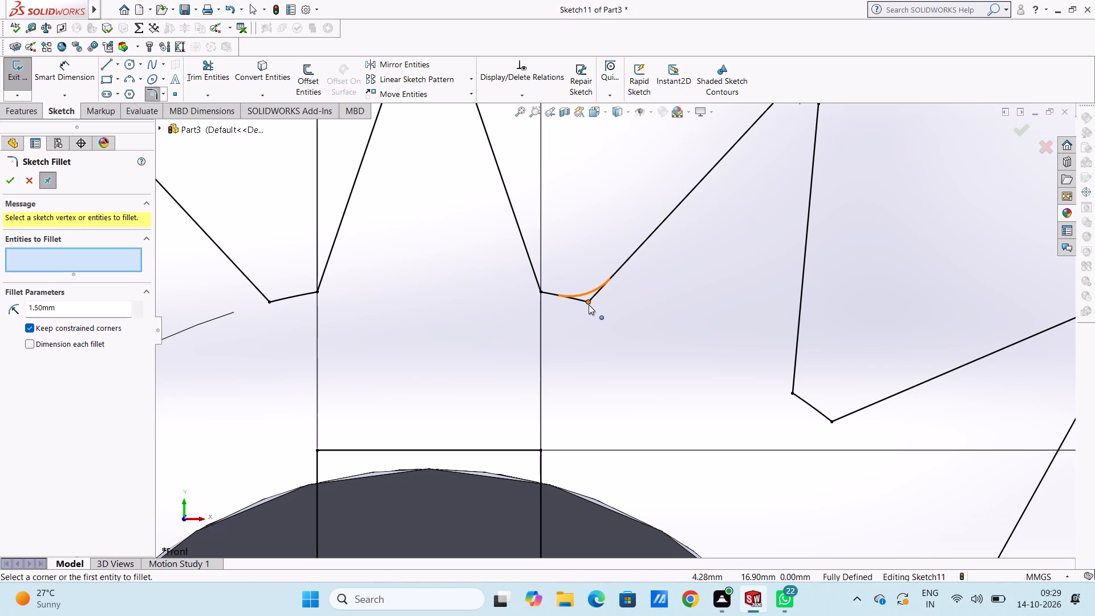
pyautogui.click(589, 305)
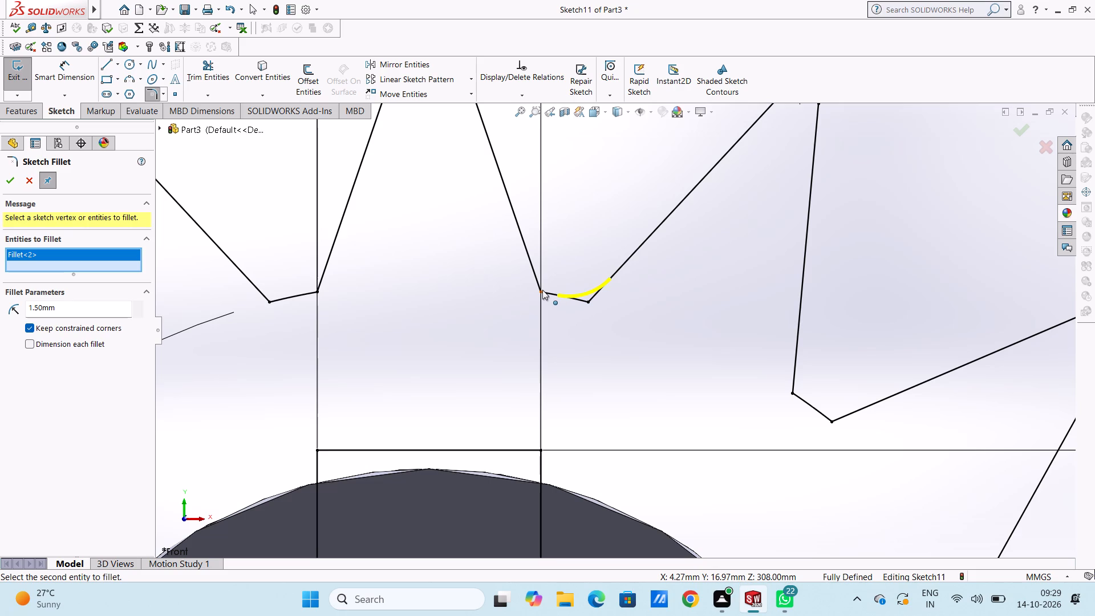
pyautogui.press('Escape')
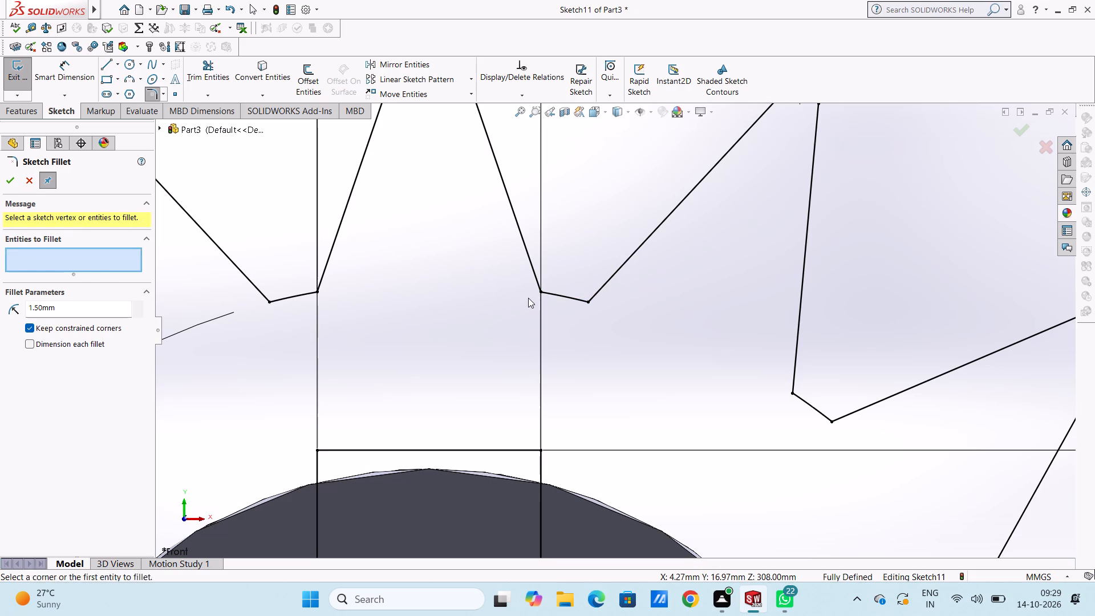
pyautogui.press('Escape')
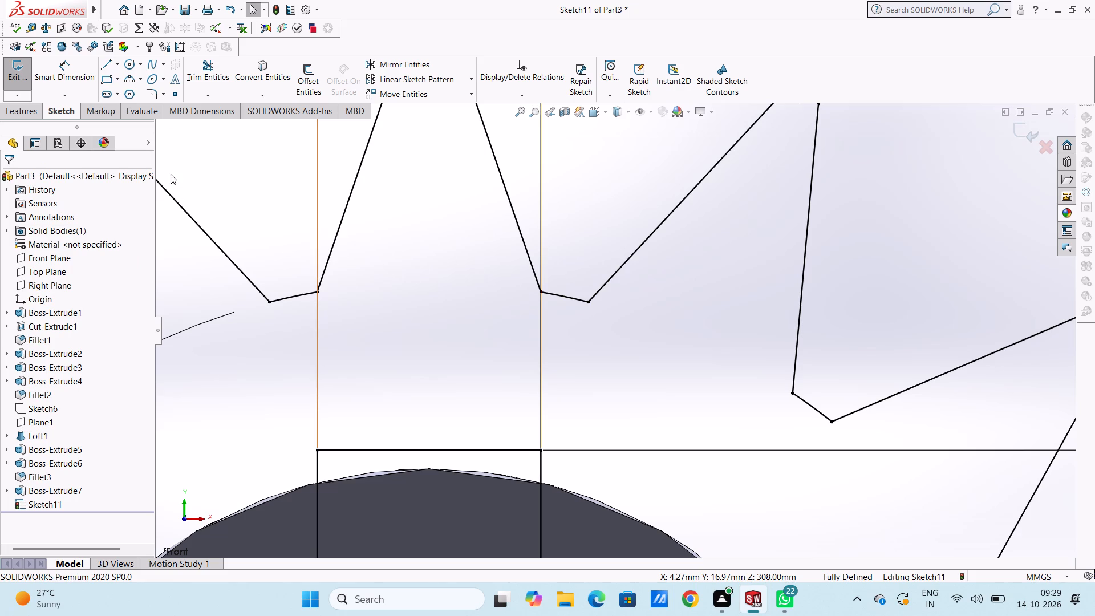
# Draw a three-point arc of radius 1.5 mm between the two tooth flanks of the valley just right of the top tooth.
pyautogui.click(126, 84)
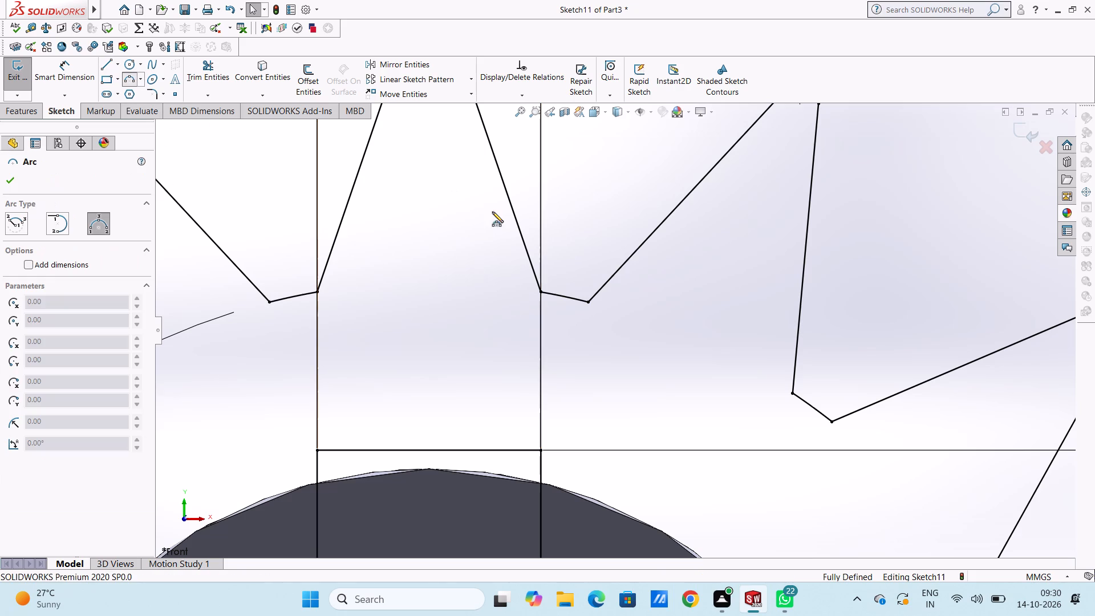
pyautogui.click(532, 258)
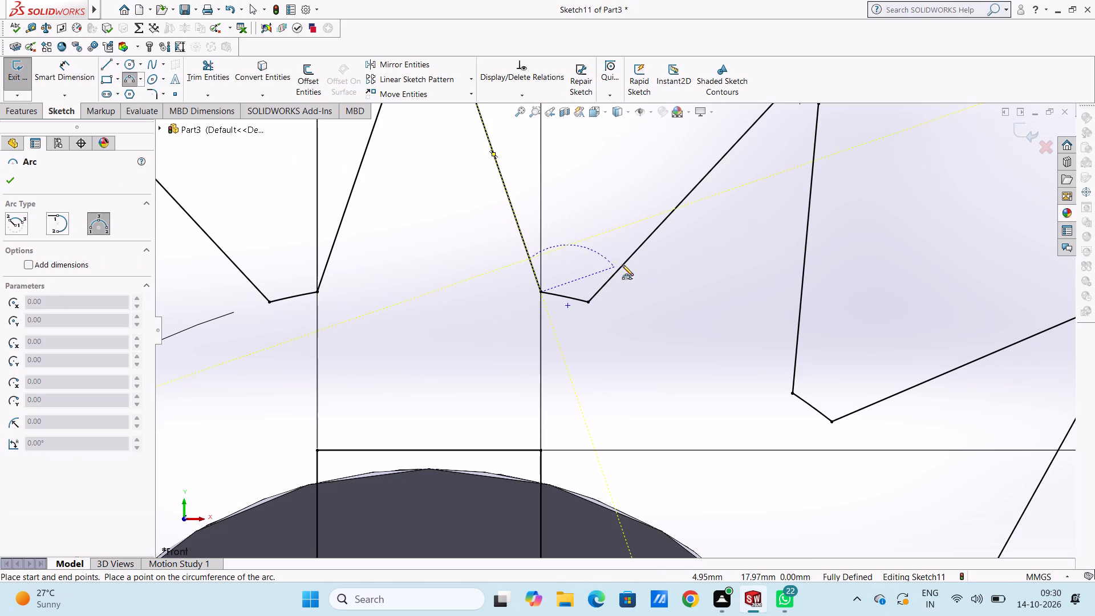
pyautogui.click(614, 270)
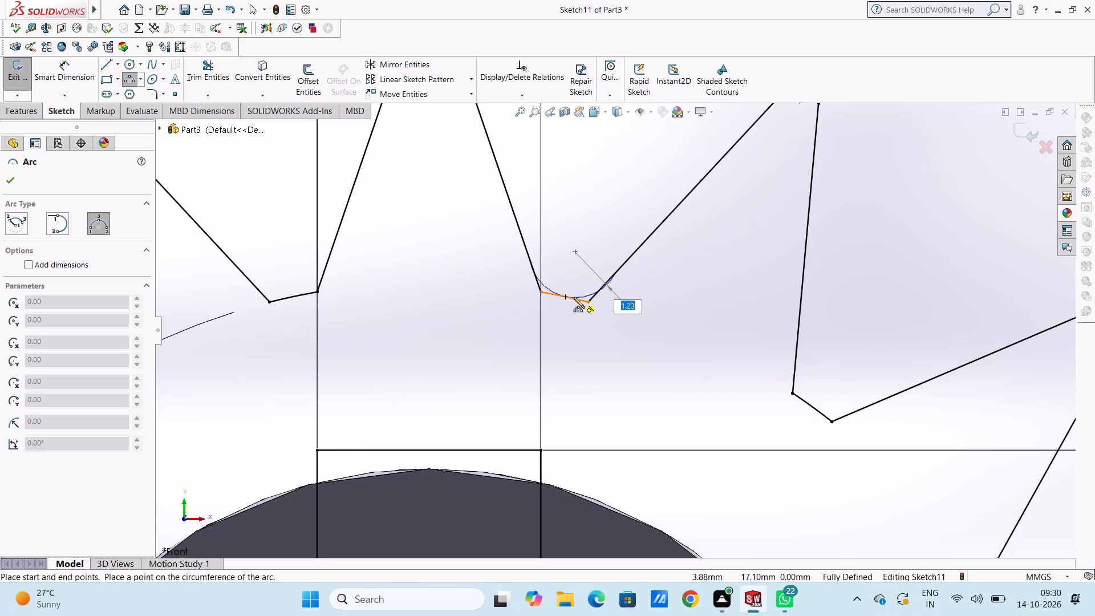
pyautogui.write('1.5')
pyautogui.press('Return')
pyautogui.press('Escape')
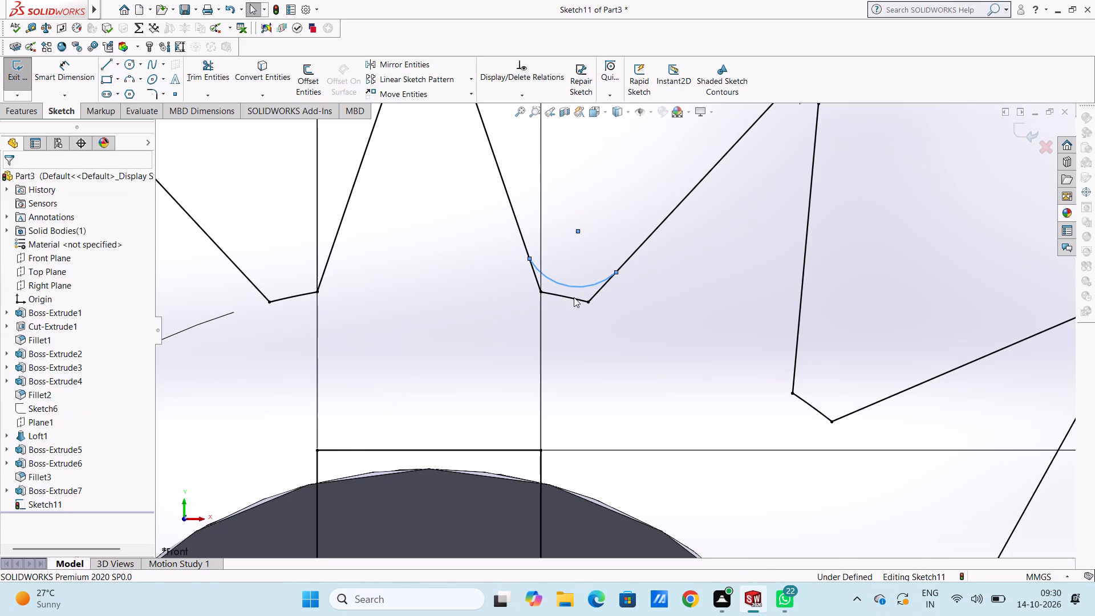
pyautogui.press('Escape')
# Add a 1.5 mm radius dimension to the valley arc.
pyautogui.scroll(6, 574, 296)
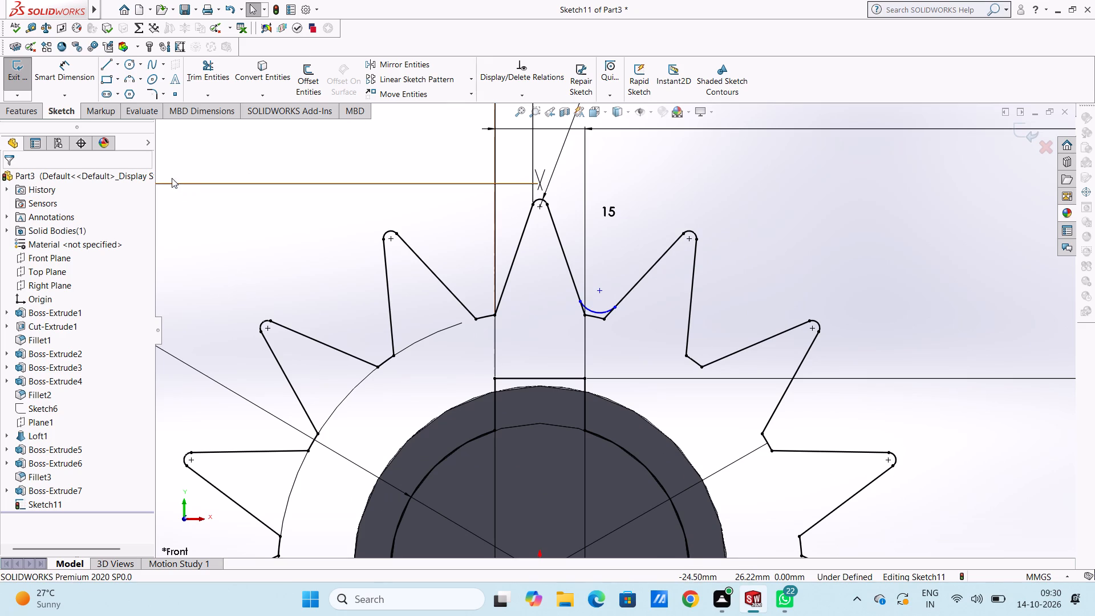
pyautogui.click(68, 79)
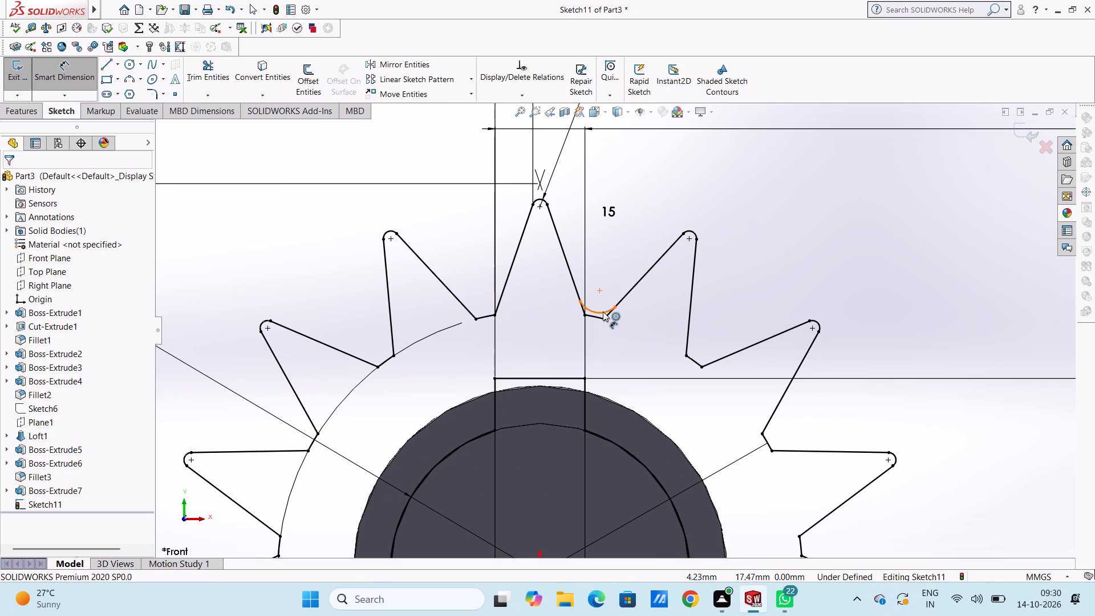
pyautogui.click(602, 310)
pyautogui.click(554, 458)
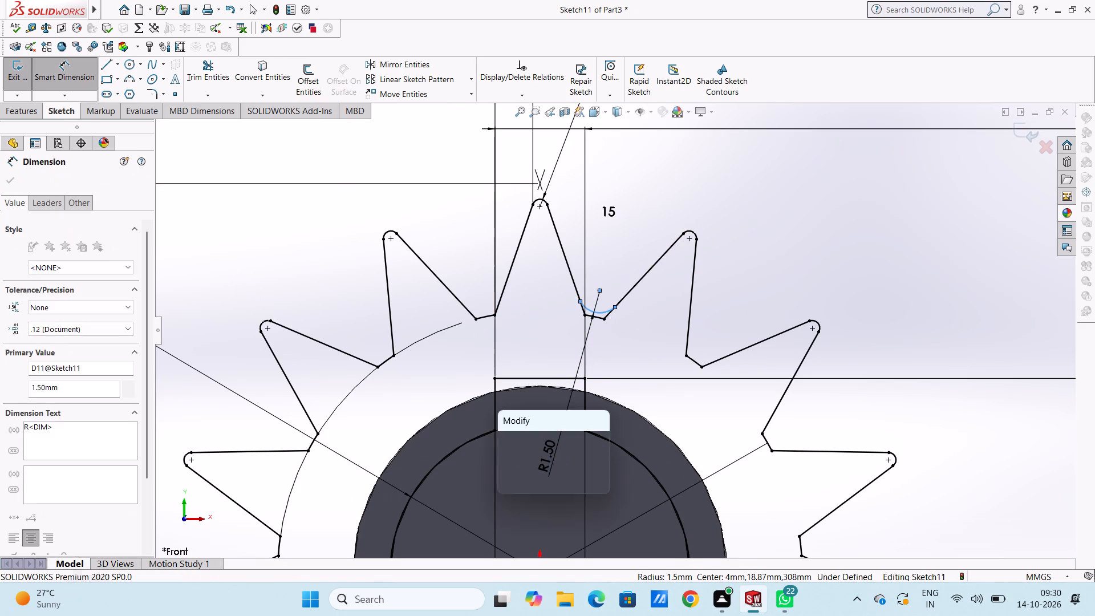
pyautogui.click(505, 440)
pyautogui.click(546, 317)
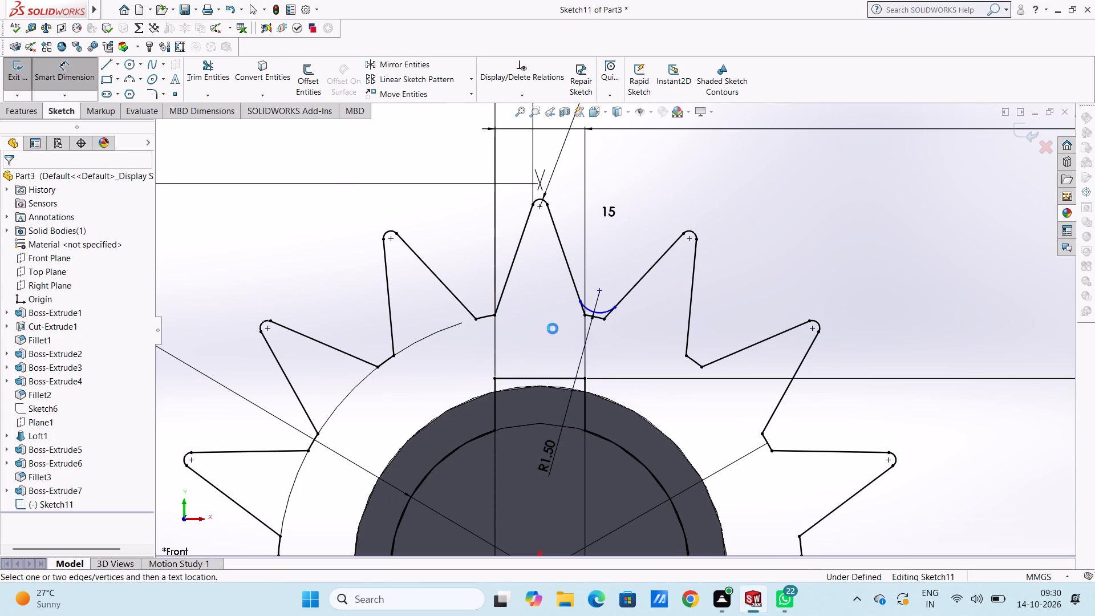
pyautogui.scroll(1, 641, 352)
pyautogui.scroll(-3, 628, 308)
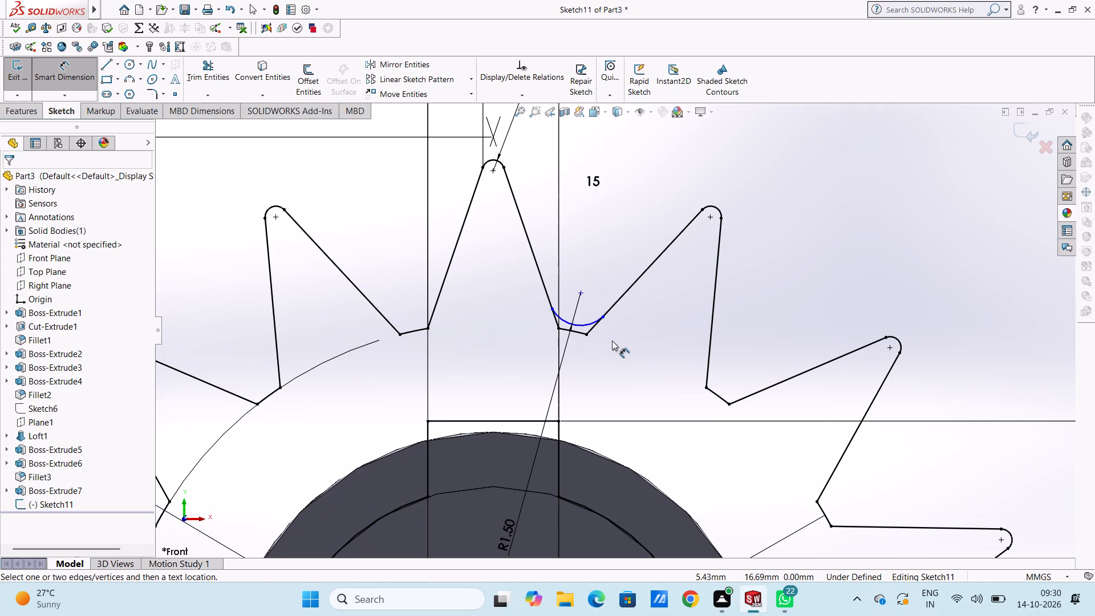
pyautogui.press('Escape')
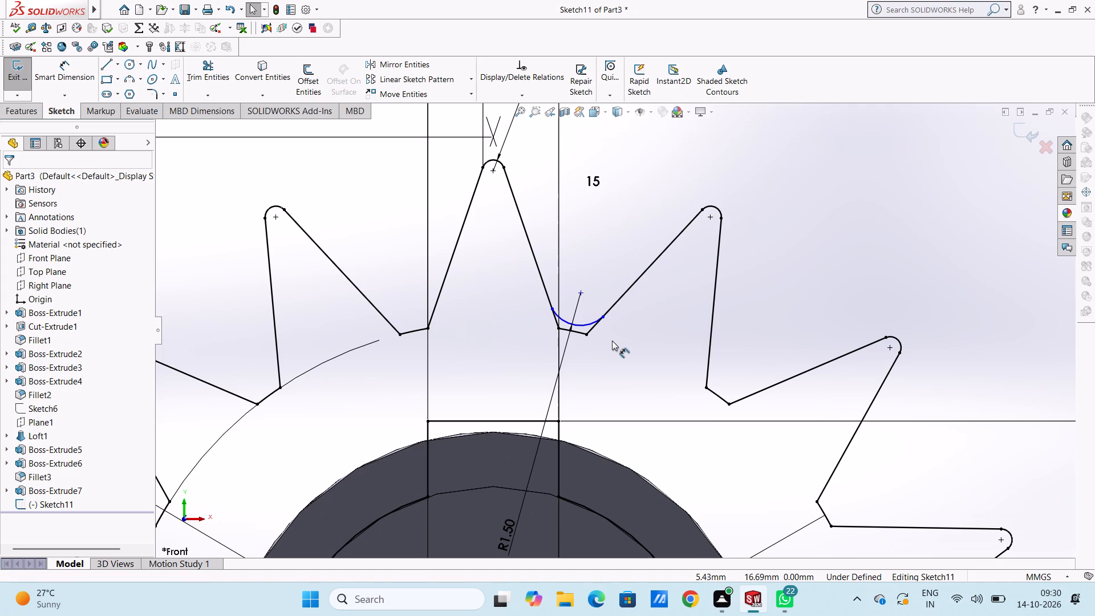
pyautogui.press('Escape')
# Make the valley arc tangent to the flank lines of both neighbouring teeth.
pyautogui.scroll(-3, 586, 322)
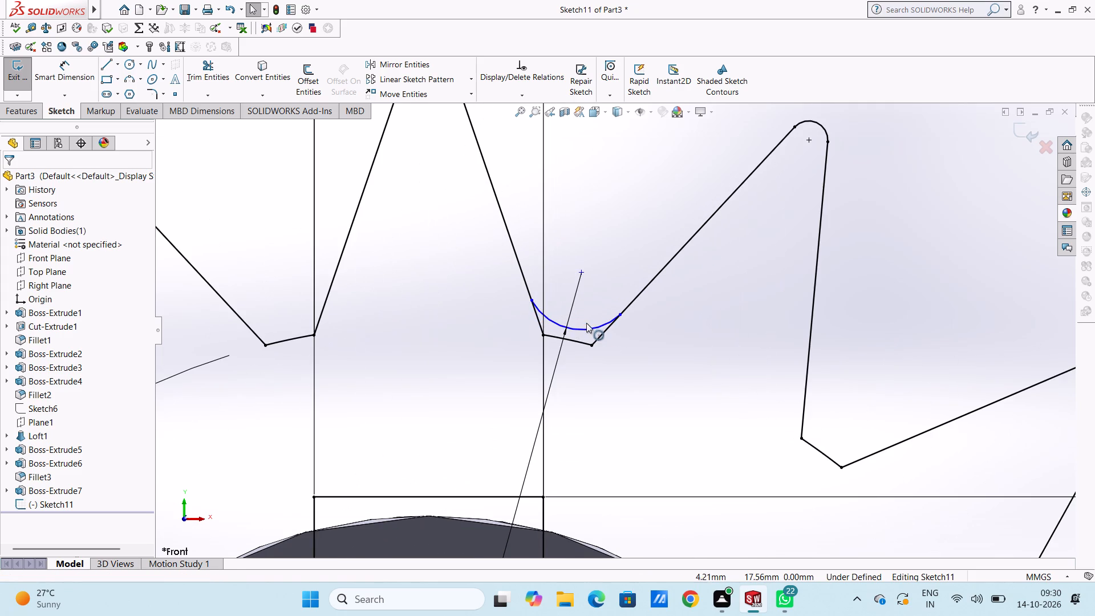
pyautogui.click(586, 329)
pyautogui.keyDown('shift'); pyautogui.click(636, 296); pyautogui.keyUp('shift')
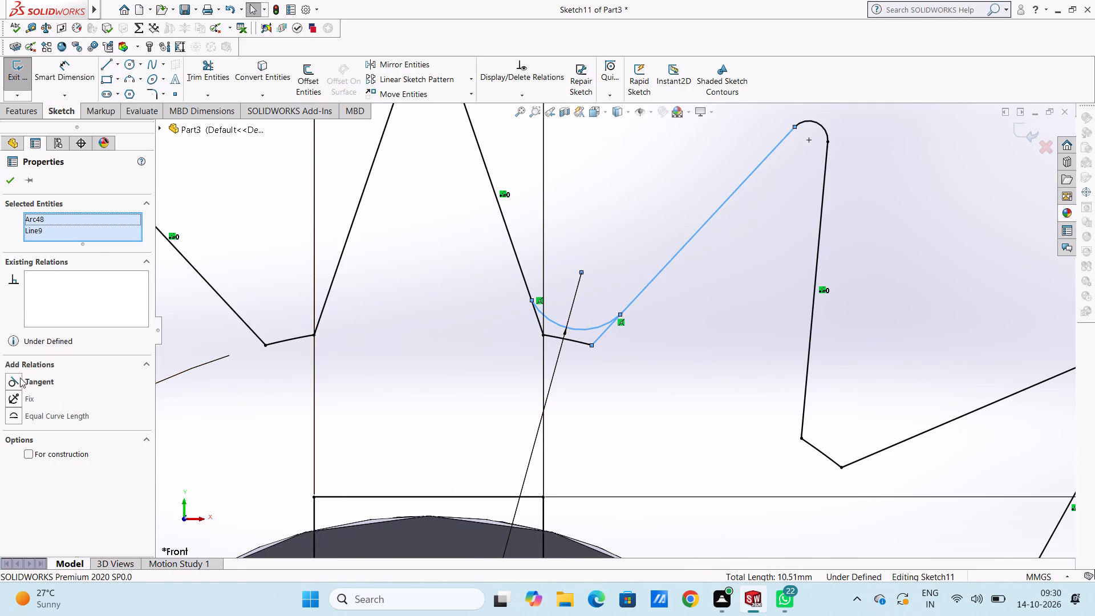
pyautogui.click(20, 377)
pyautogui.click(452, 368)
pyautogui.click(551, 321)
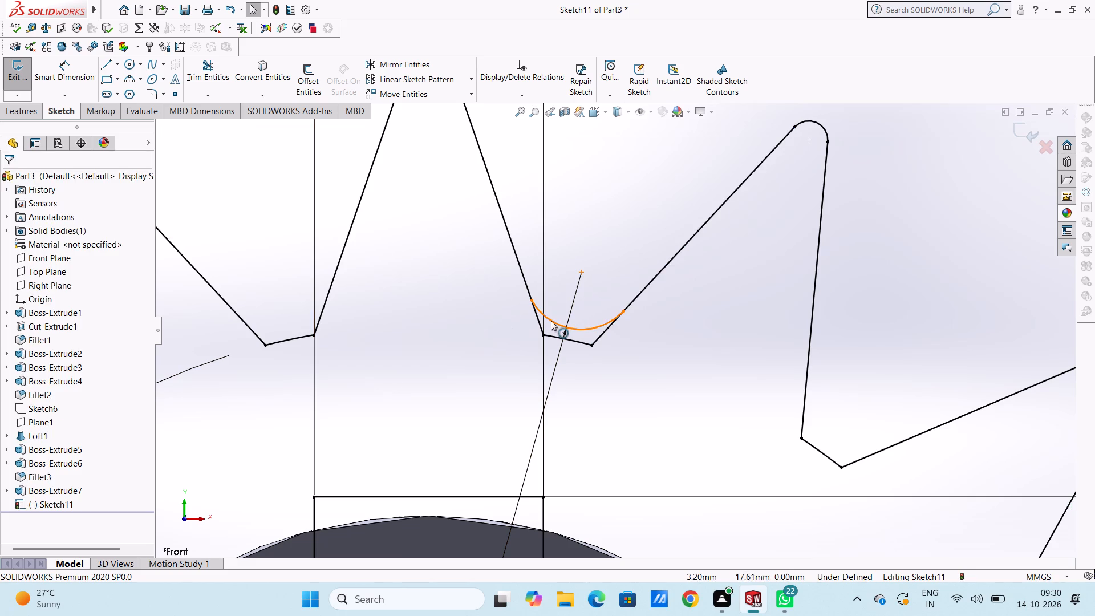
pyautogui.keyDown('shift'); pyautogui.click(520, 270); pyautogui.keyUp('shift')
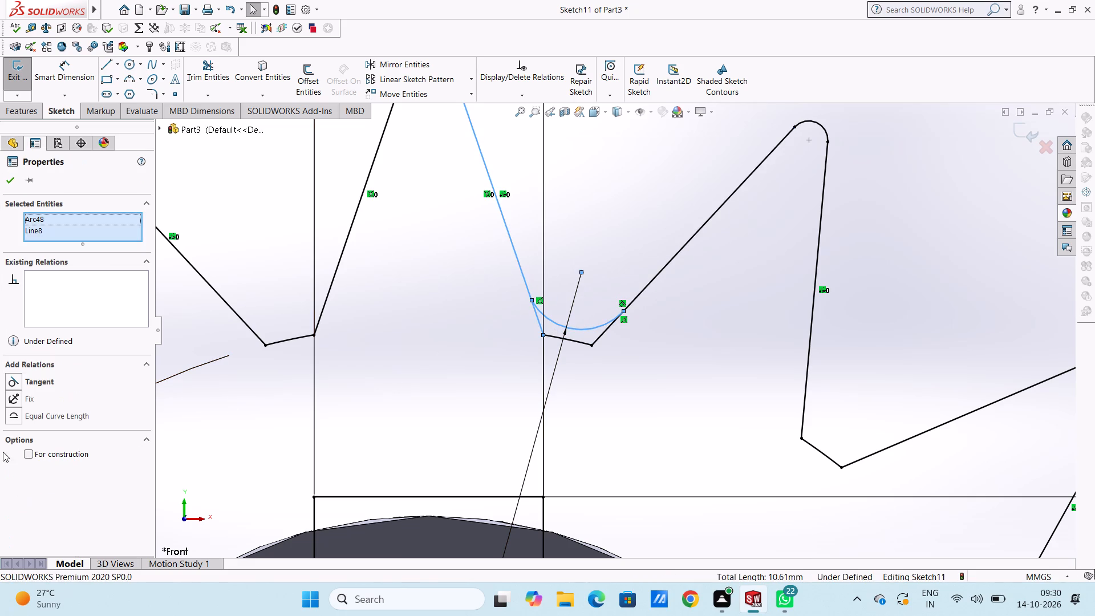
pyautogui.click(20, 381)
pyautogui.click(383, 373)
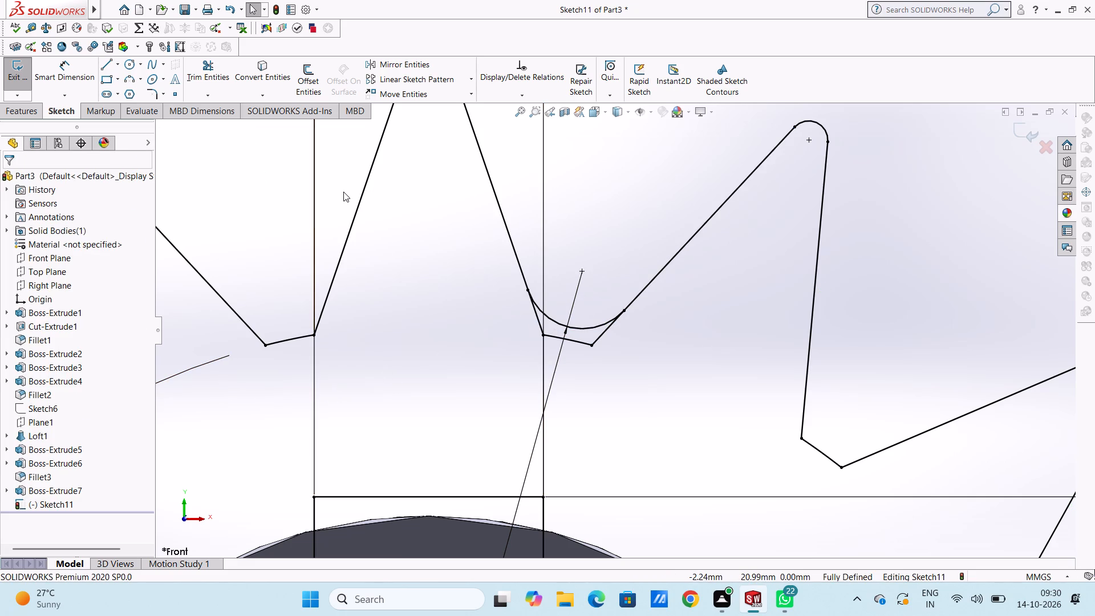
# Trim away the two flank ends and the short root segment below the valley arc.
pyautogui.click(205, 69)
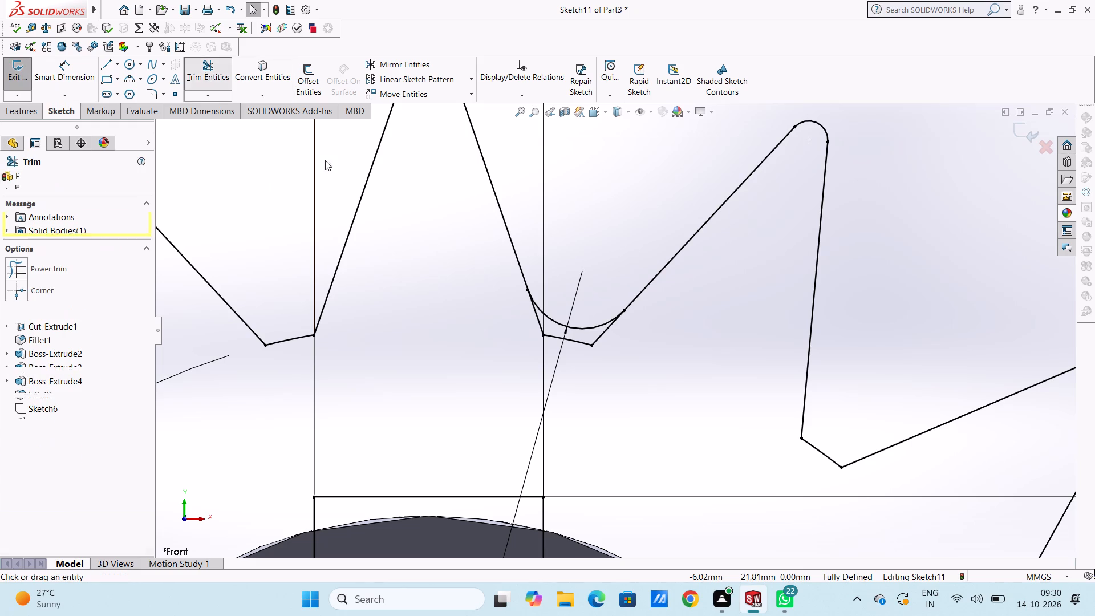
pyautogui.click(536, 314)
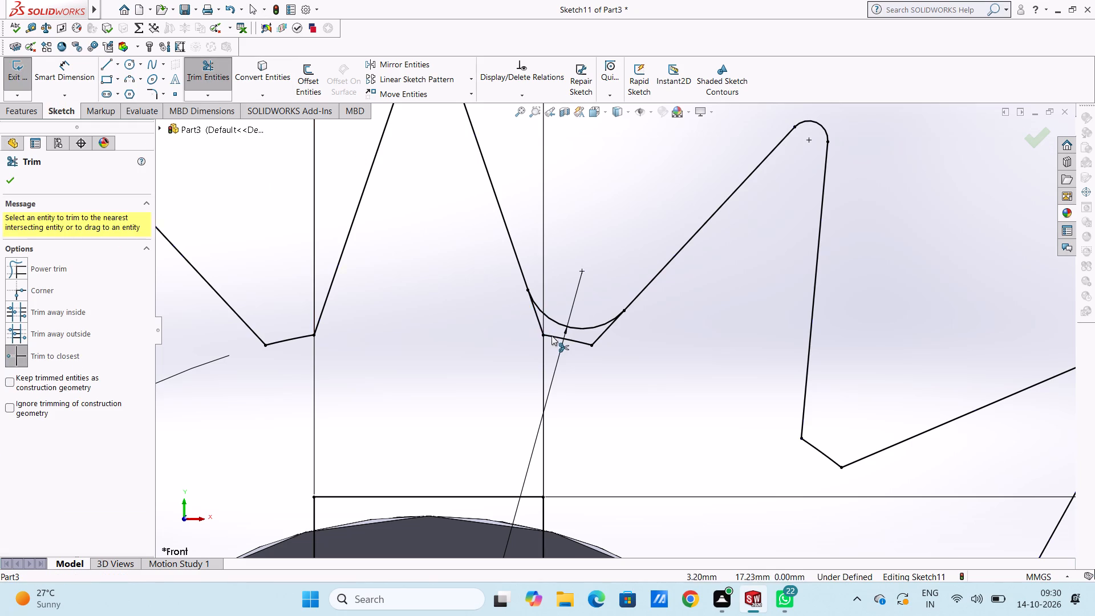
pyautogui.click(551, 335)
pyautogui.tripleClick(593, 343)
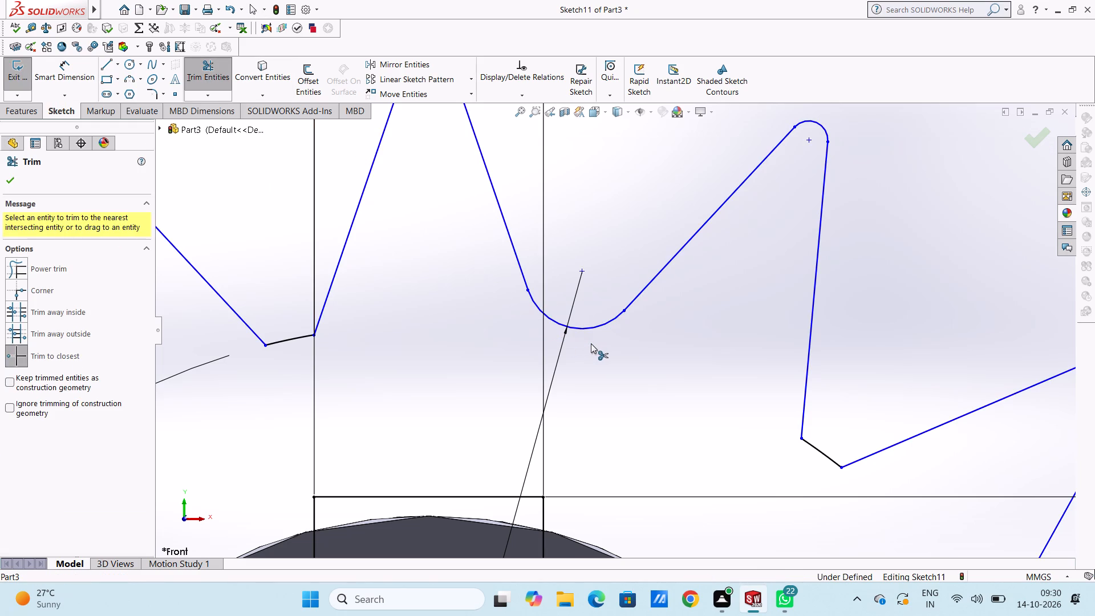
pyautogui.click(591, 343)
pyautogui.scroll(7, 584, 339)
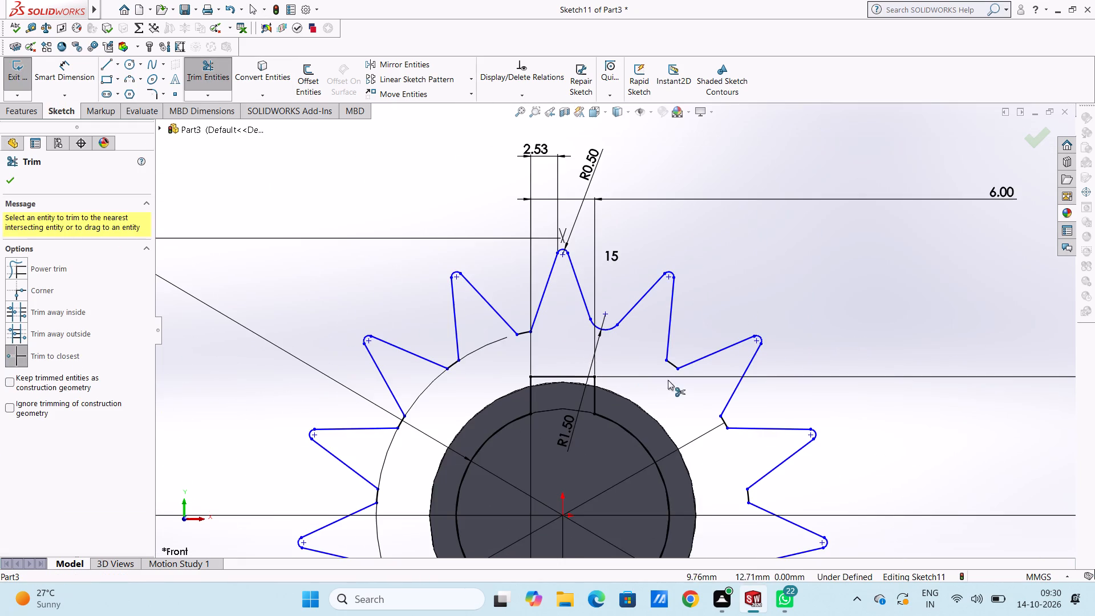
pyautogui.scroll(-2, 640, 360)
pyautogui.press('Escape')
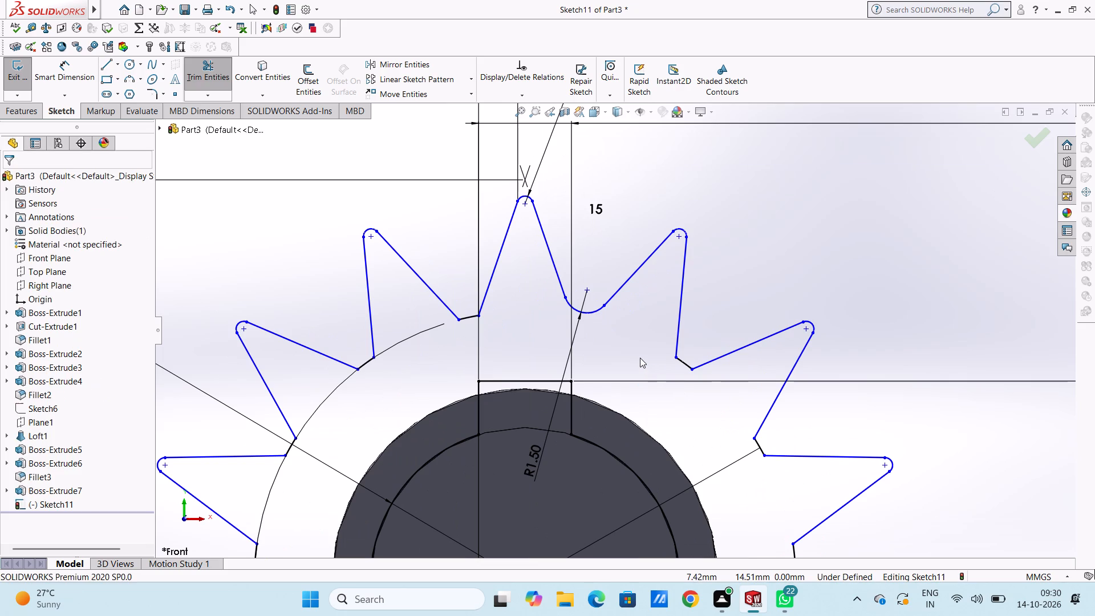
pyautogui.press('Escape')
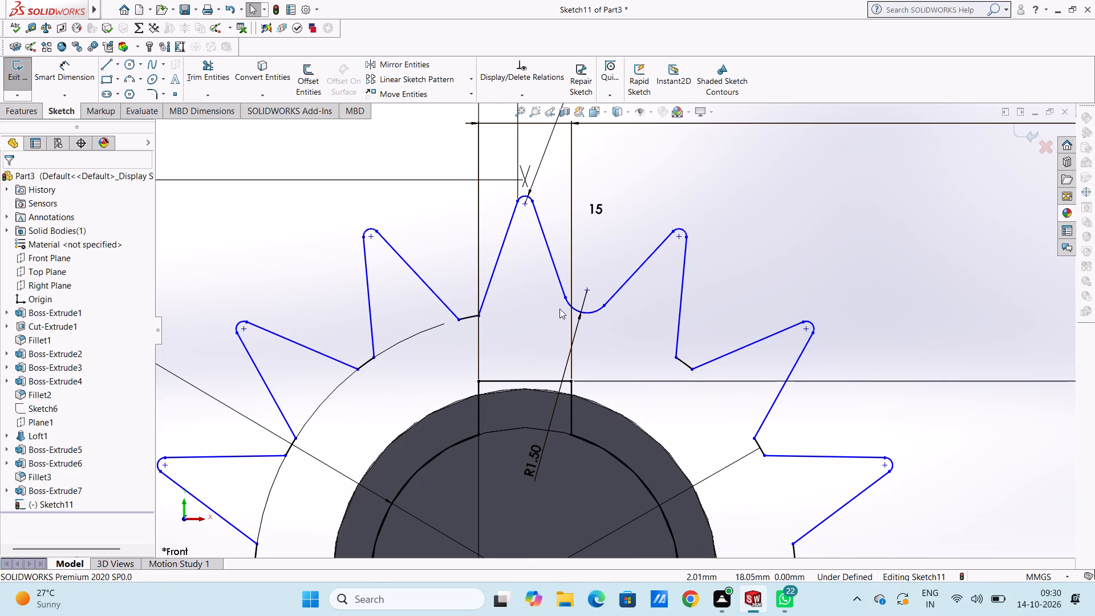
# Circular-pattern the 1.5 mm valley arc about the origin with 15 equally spaced instances over 360 degrees.
pyautogui.keyDown('ctrl'); pyautogui.click(582, 310); pyautogui.keyUp('ctrl')
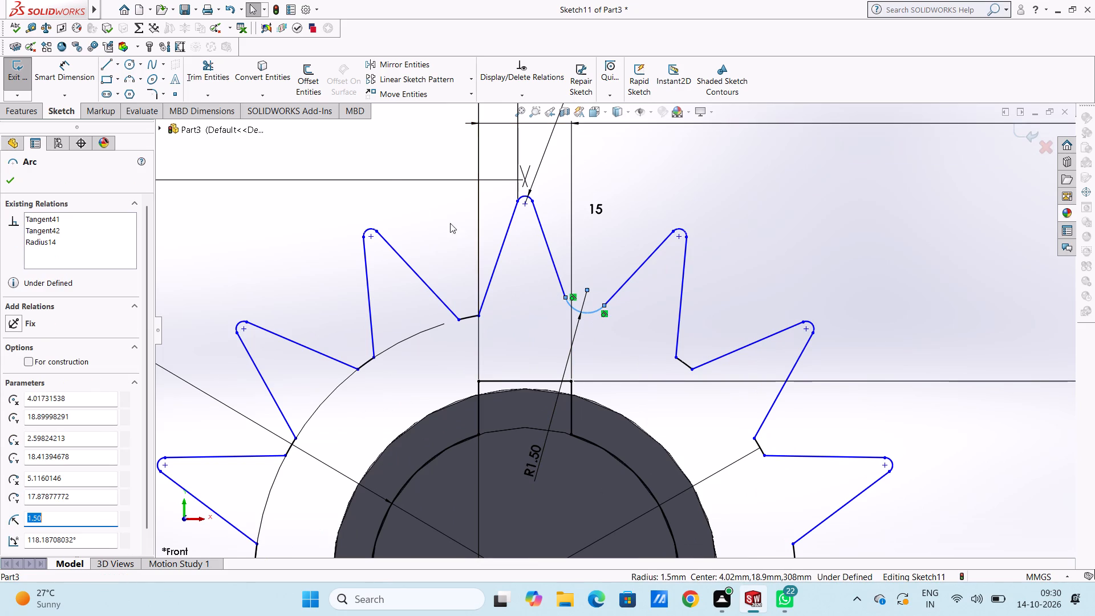
pyautogui.click(469, 83)
pyautogui.click(465, 107)
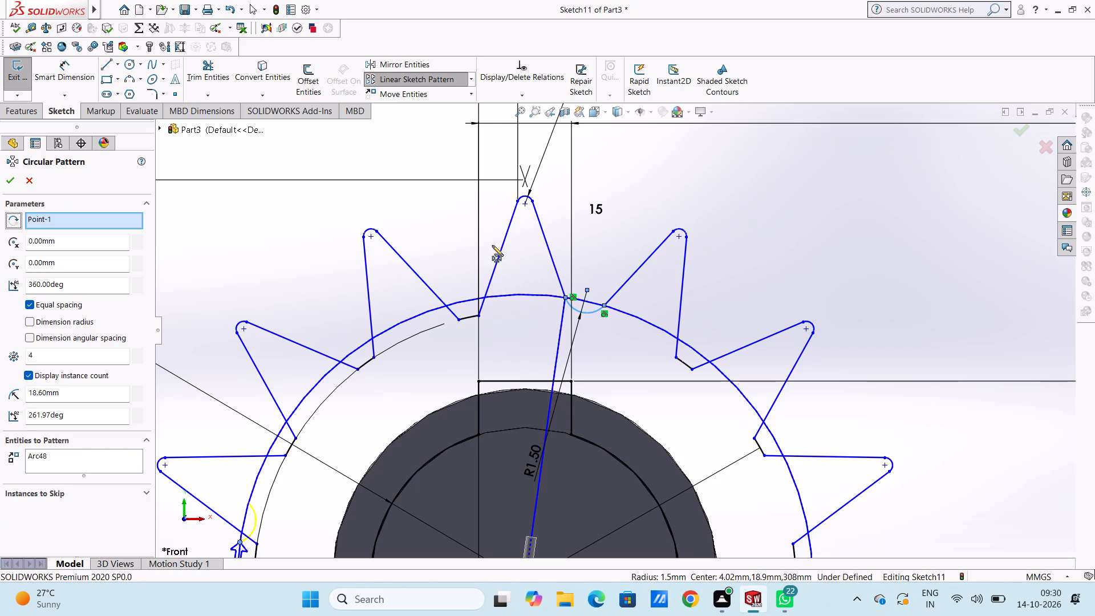
pyautogui.scroll(7, 508, 294)
pyautogui.scroll(-2, 586, 380)
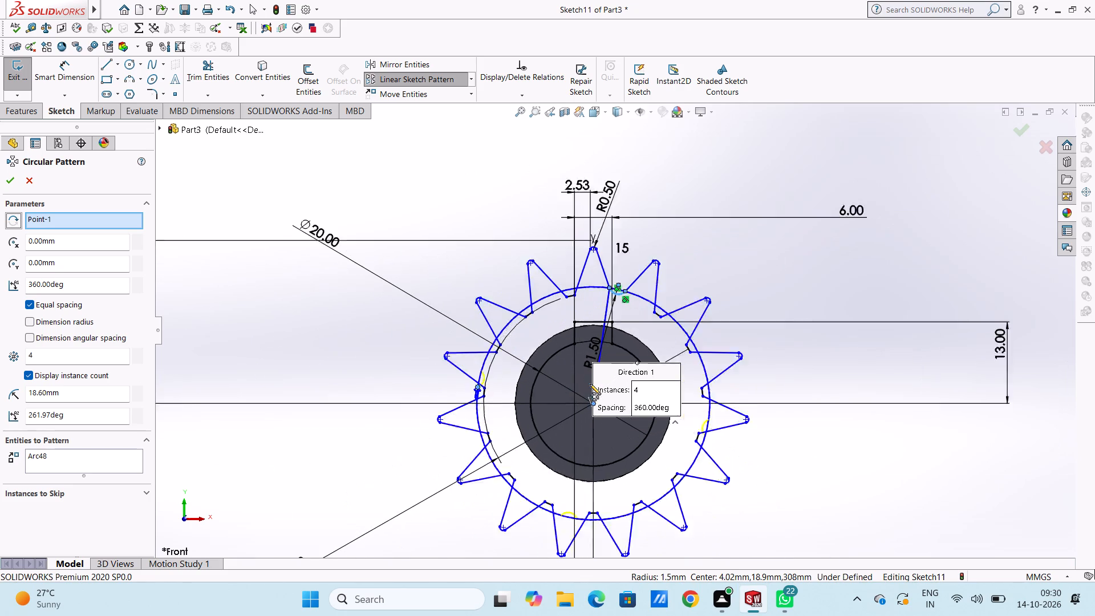
pyautogui.scroll(-2, 590, 384)
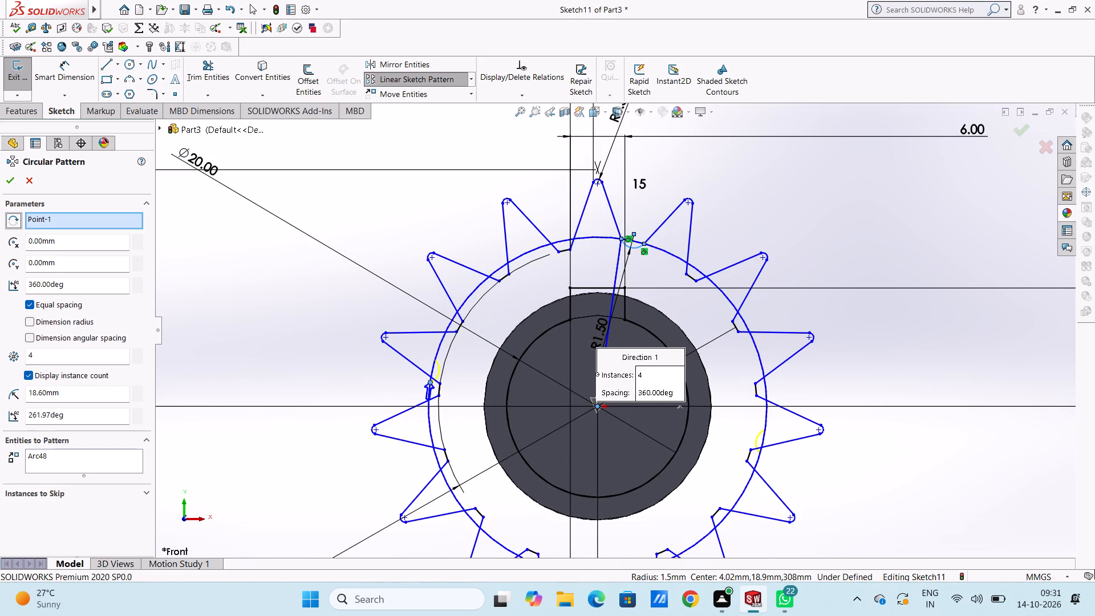
pyautogui.doubleClick(99, 354)
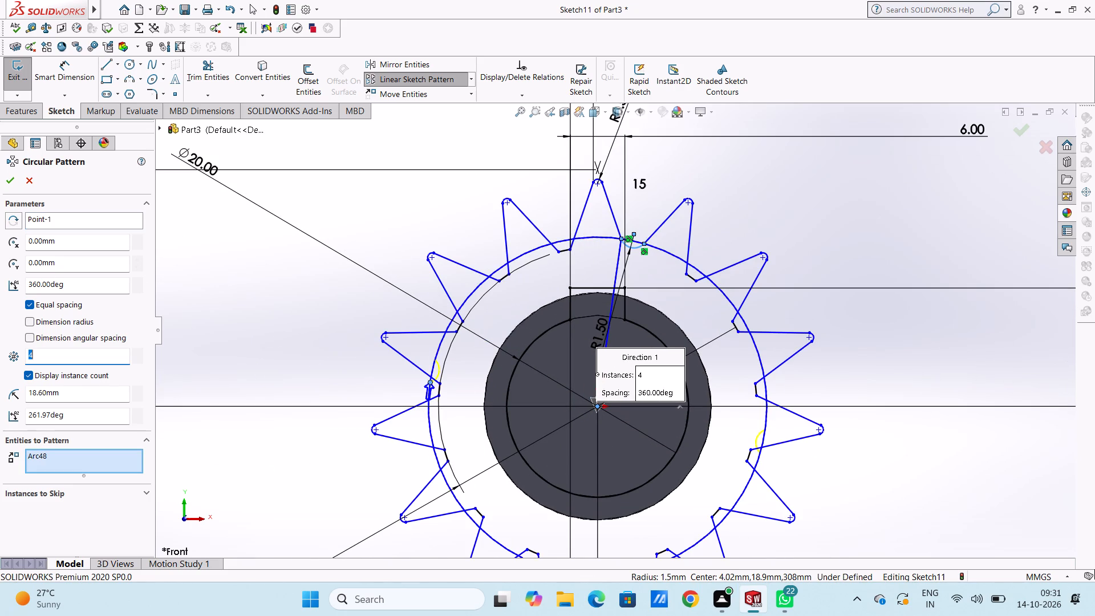
pyautogui.write('15')
pyautogui.press('Return')
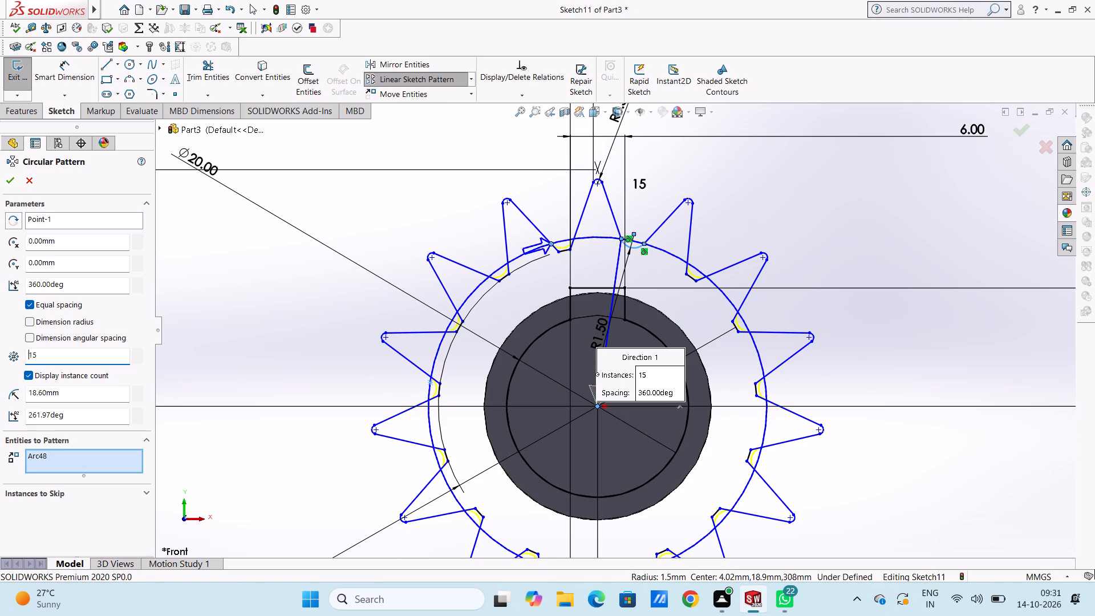
pyautogui.click(6, 177)
pyautogui.click(221, 256)
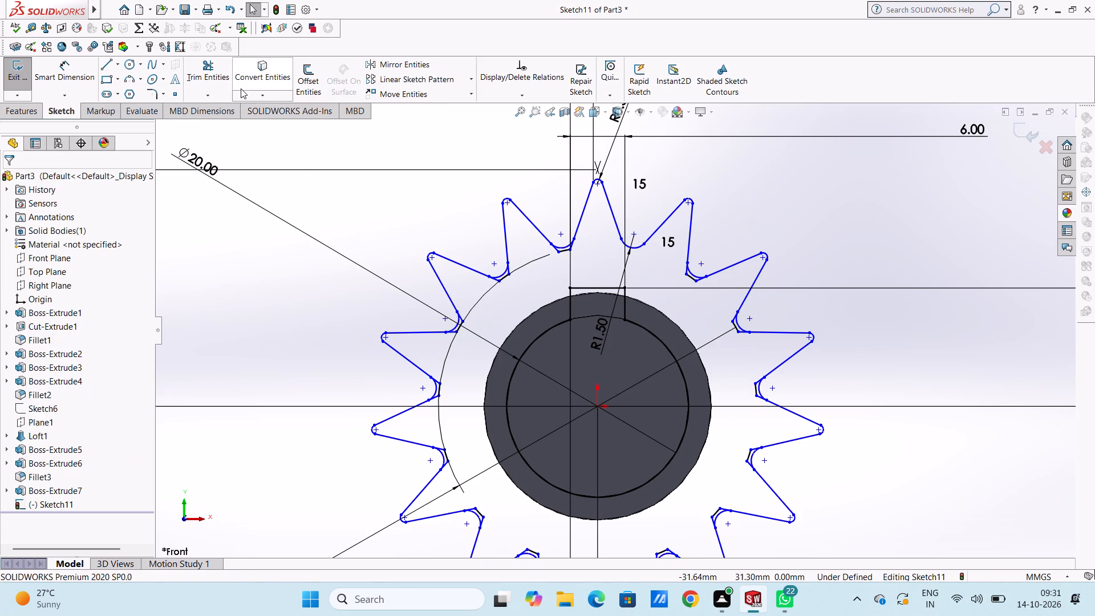
# Trim away the two flank ends extending past the arc in the first valley counterclockwise from the top tooth.
pyautogui.click(221, 79)
pyautogui.scroll(3, 559, 246)
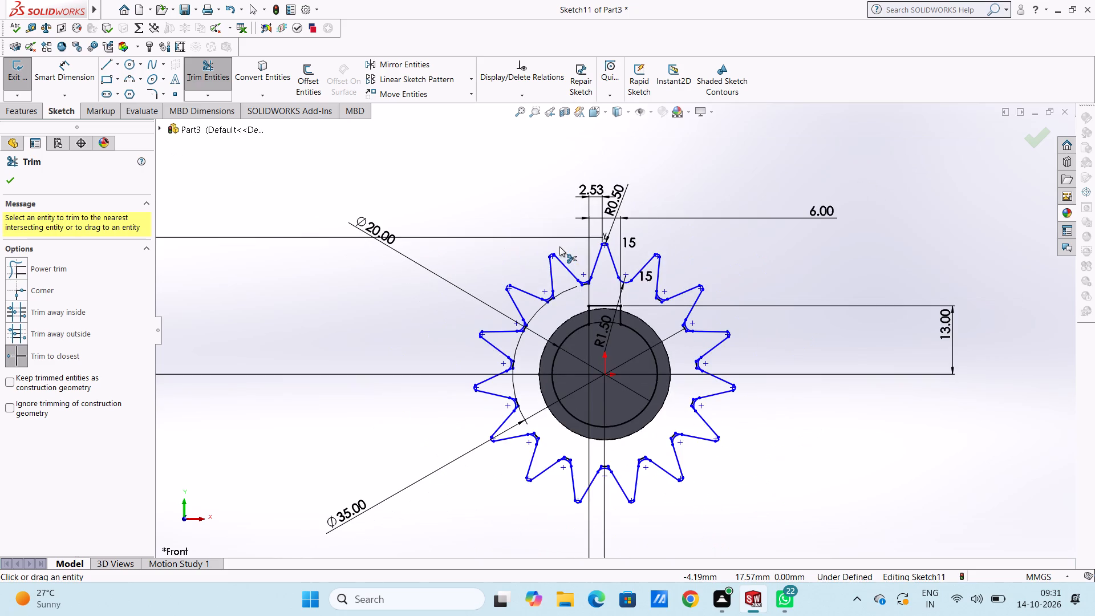
pyautogui.scroll(-3, 628, 310)
pyautogui.scroll(-6, 565, 290)
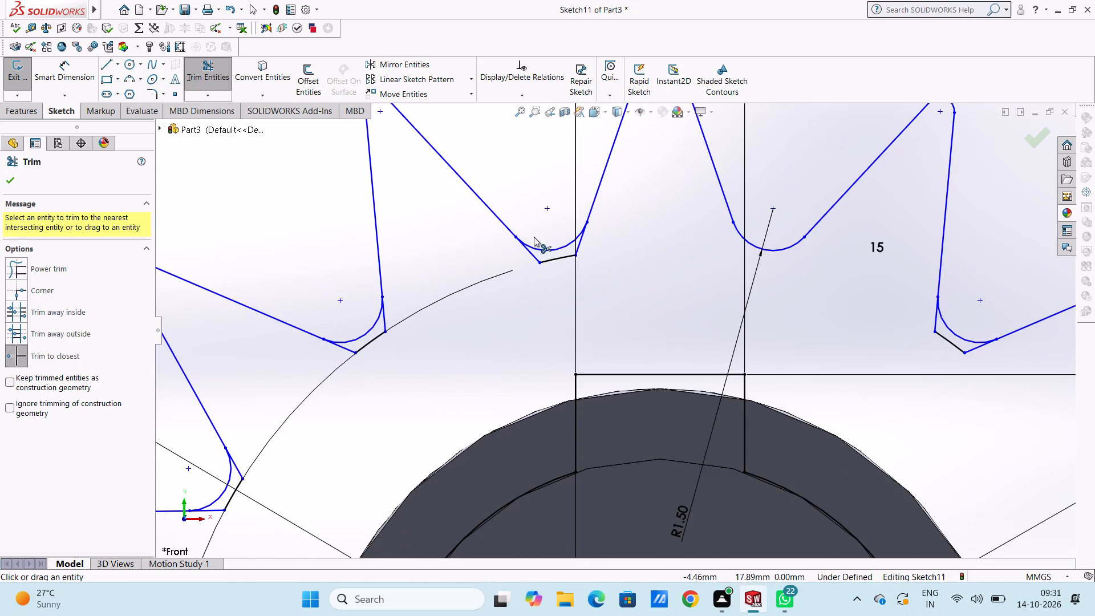
pyautogui.click(534, 255)
pyautogui.click(550, 256)
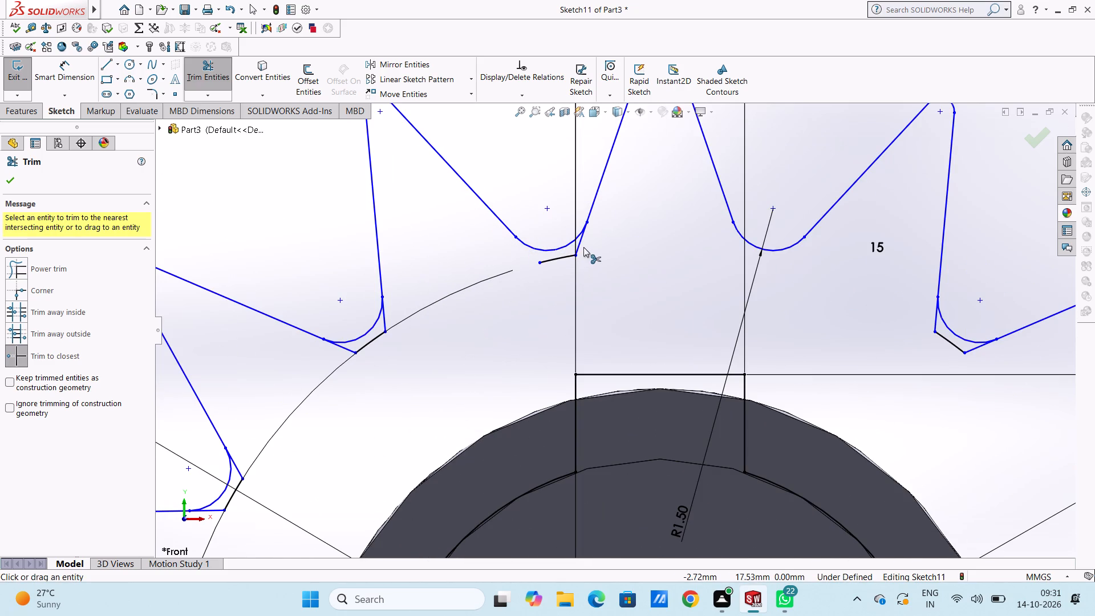
pyautogui.click(580, 244)
pyautogui.click(570, 257)
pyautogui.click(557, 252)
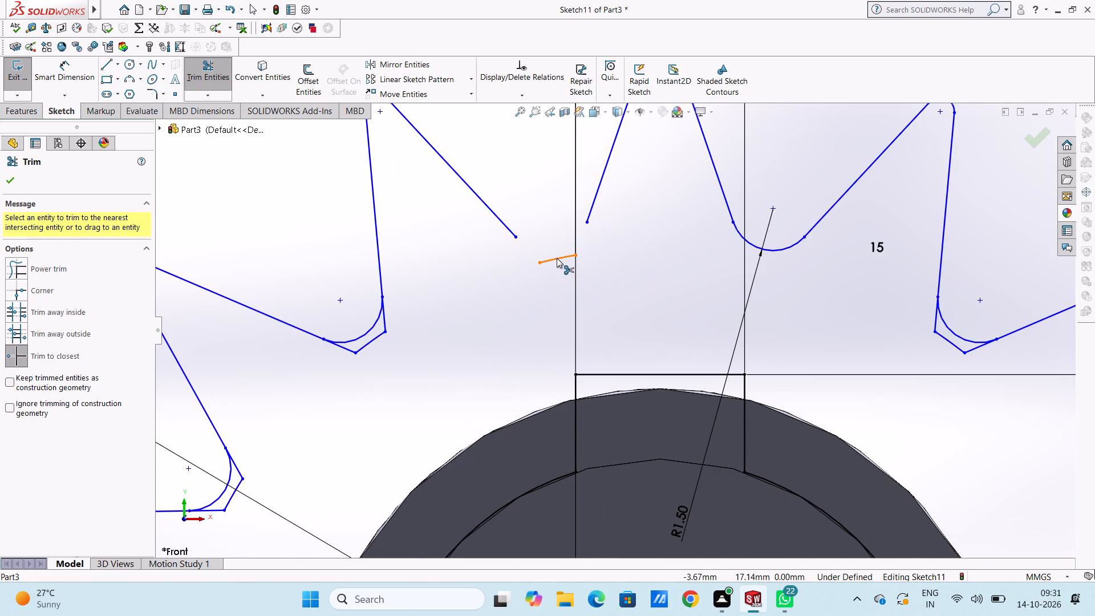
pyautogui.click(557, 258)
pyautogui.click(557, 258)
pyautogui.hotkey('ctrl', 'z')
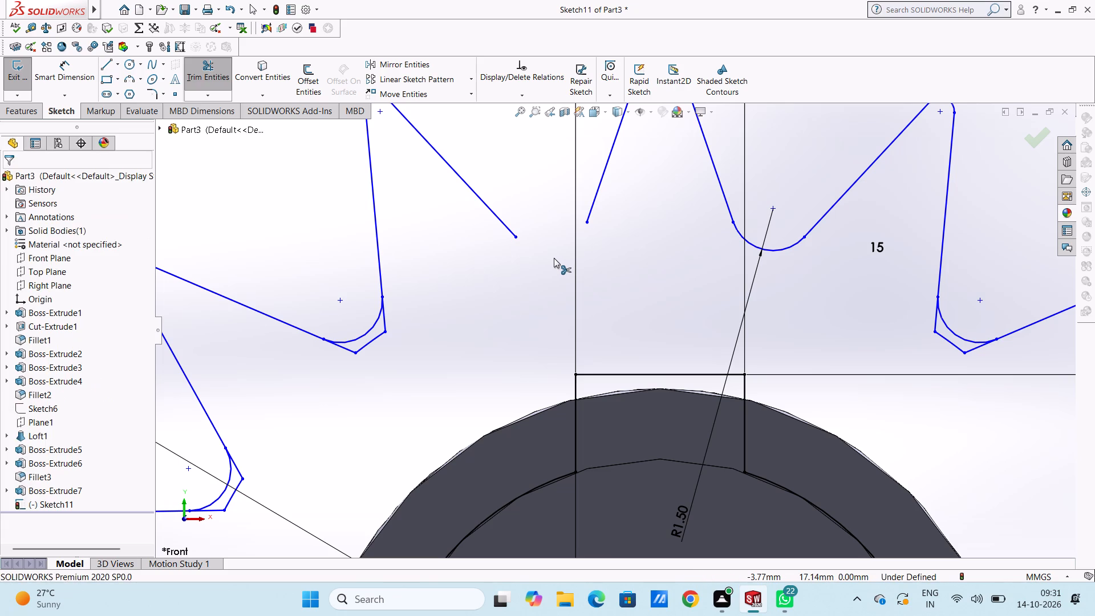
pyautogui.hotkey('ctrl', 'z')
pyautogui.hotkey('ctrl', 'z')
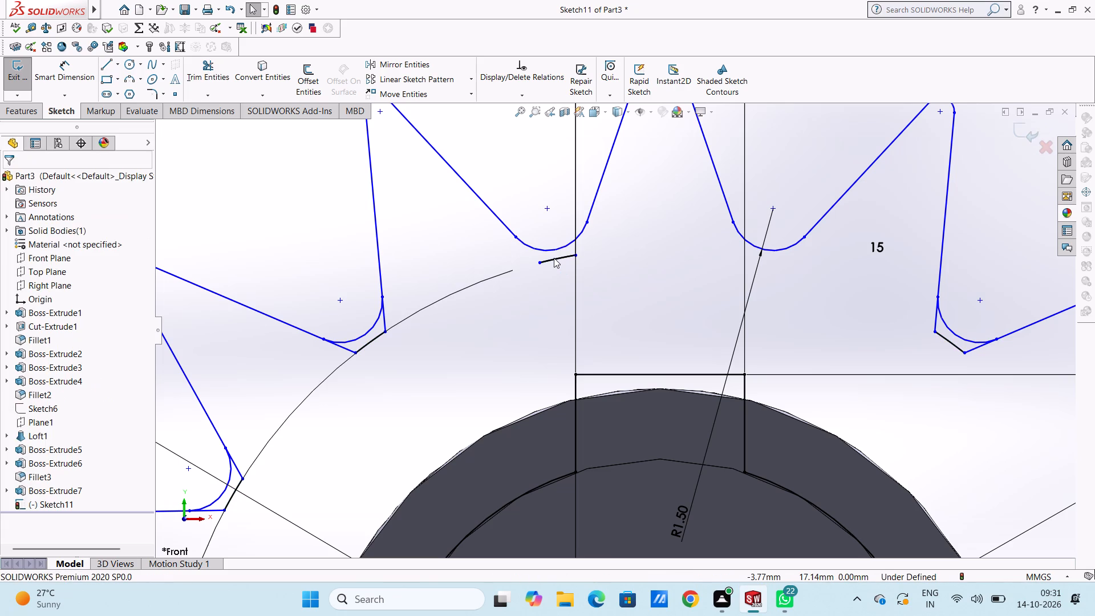
# Trim away the short root segment below the arc in the first valley counterclockwise from the top tooth.
pyautogui.moveTo(200, 79); pyautogui.dragTo(205, 84)
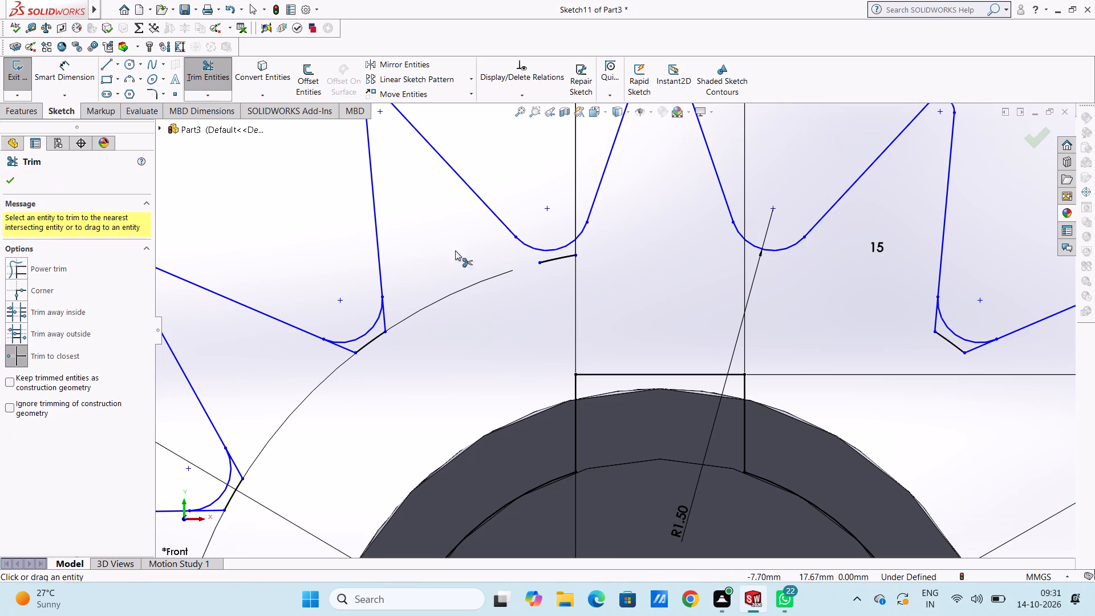
pyautogui.doubleClick(554, 260)
pyautogui.doubleClick(554, 260)
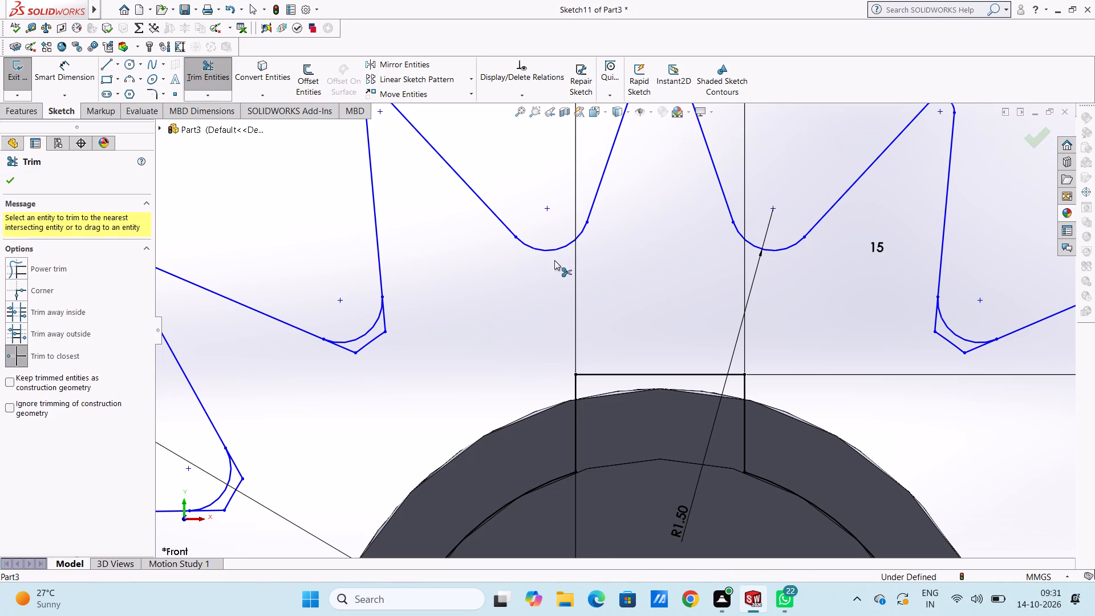
# Trim away both flank ends and the root segment behind the arc in the second valley counterclockwise from the top tooth.
pyautogui.doubleClick(387, 326)
pyautogui.moveTo(387, 325); pyautogui.dragTo(387, 330)
pyautogui.doubleClick(386, 334)
pyautogui.doubleClick(383, 336)
pyautogui.doubleClick(351, 353)
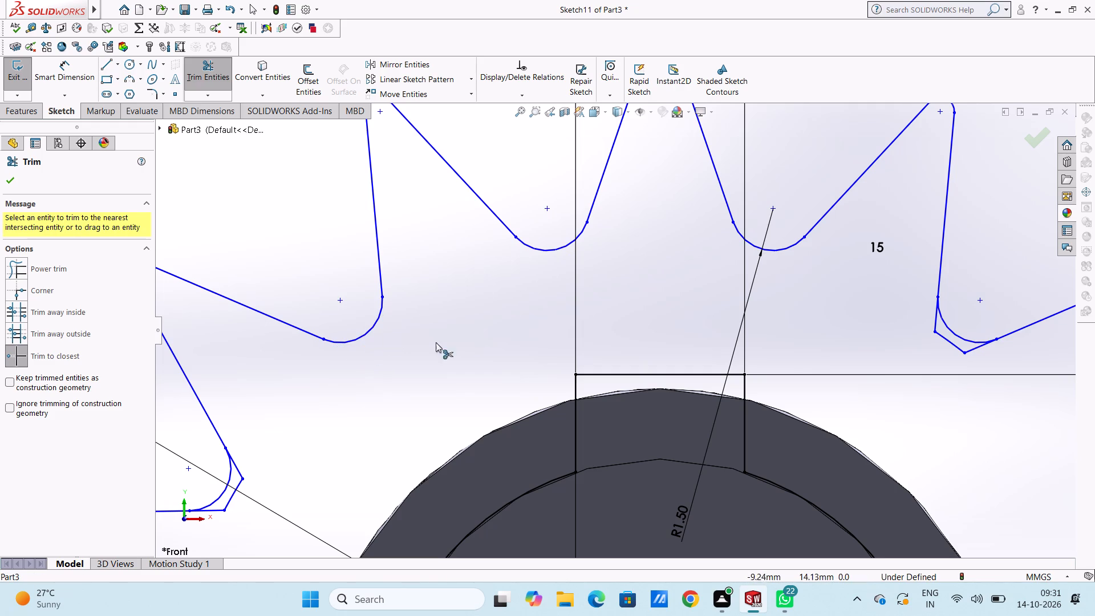
# Trim away both flank ends and the root segment behind the arc in the third valley counterclockwise from the top tooth.
pyautogui.scroll(4, 532, 315)
pyautogui.scroll(-3, 530, 459)
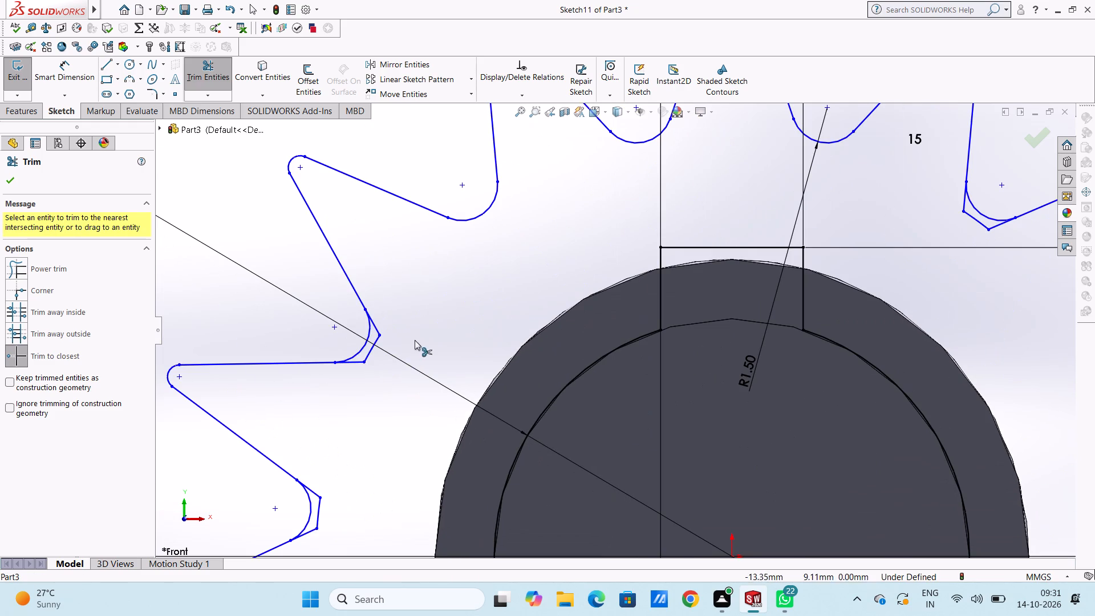
pyautogui.tripleClick(377, 330)
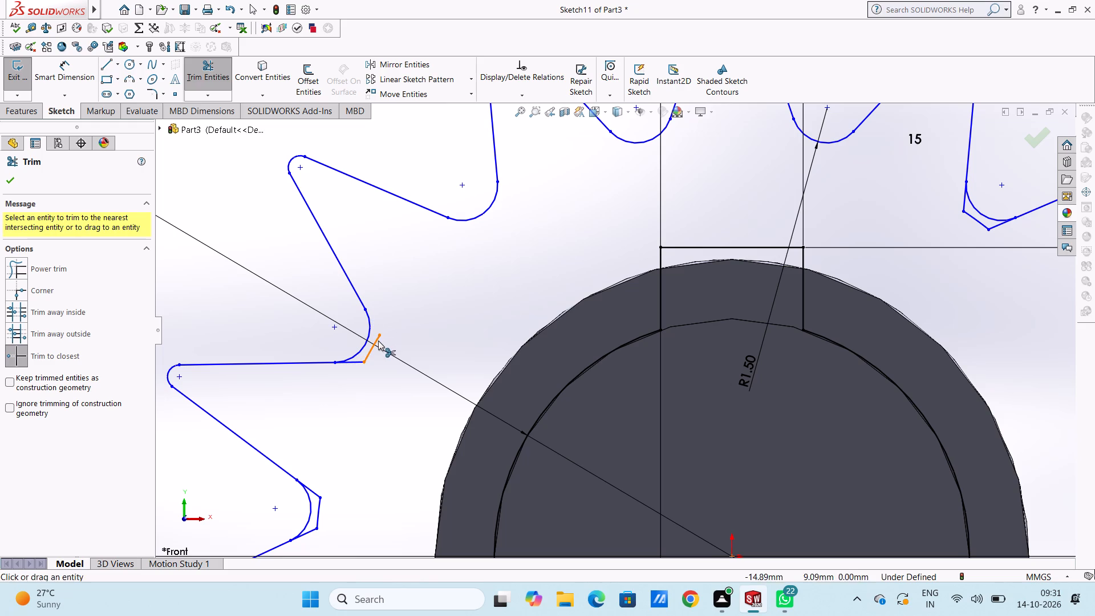
pyautogui.doubleClick(378, 341)
pyautogui.doubleClick(378, 341)
pyautogui.doubleClick(359, 359)
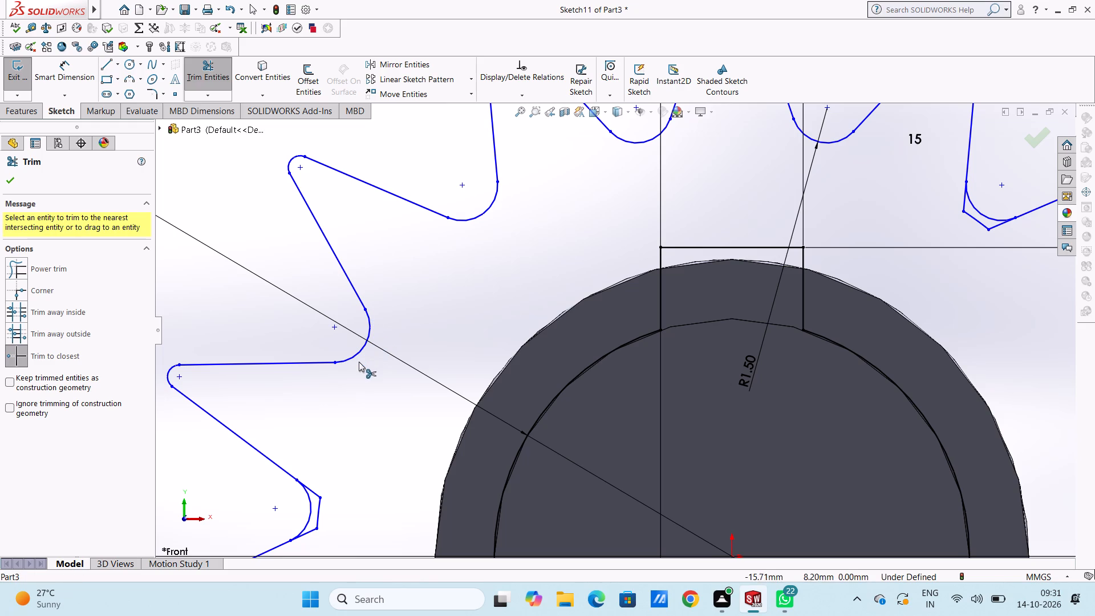
# Trim away the flank ends and root segments behind the arcs in the fourth and fifth valleys counterclockwise from the top tooth.
pyautogui.scroll(4, 501, 412)
pyautogui.scroll(3, 558, 469)
pyautogui.scroll(-4, 553, 453)
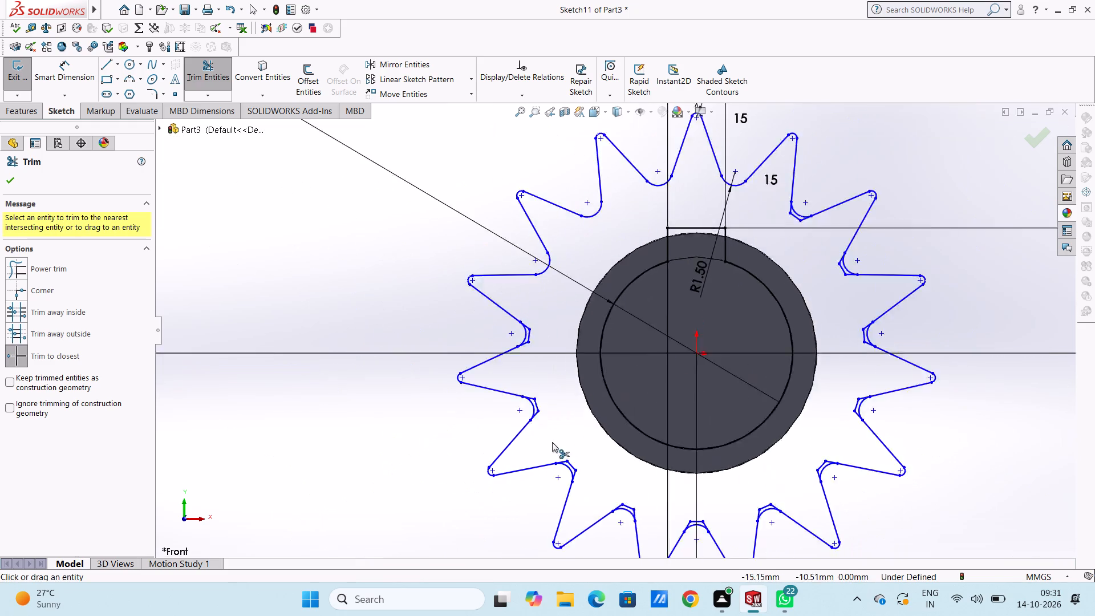
pyautogui.scroll(-3, 569, 286)
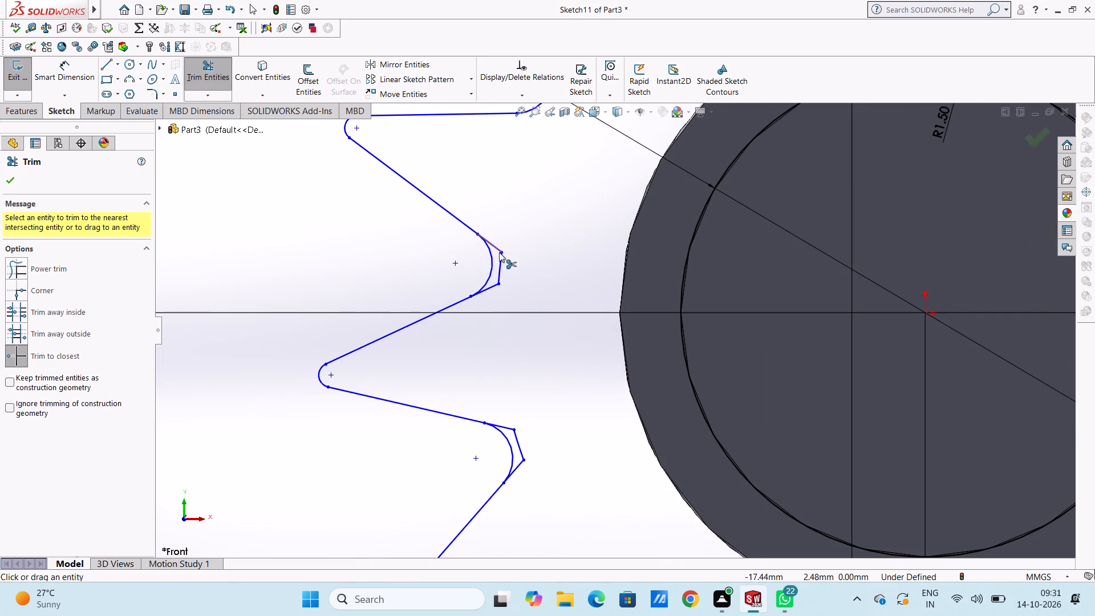
pyautogui.tripleClick(499, 252)
pyautogui.doubleClick(501, 262)
pyautogui.doubleClick(491, 287)
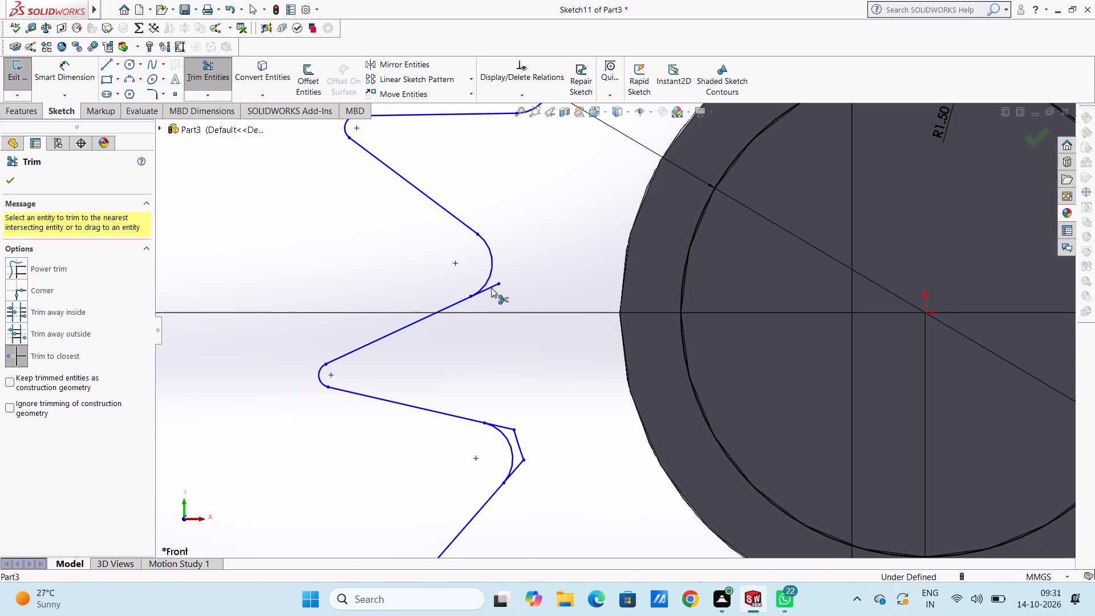
pyautogui.doubleClick(508, 426)
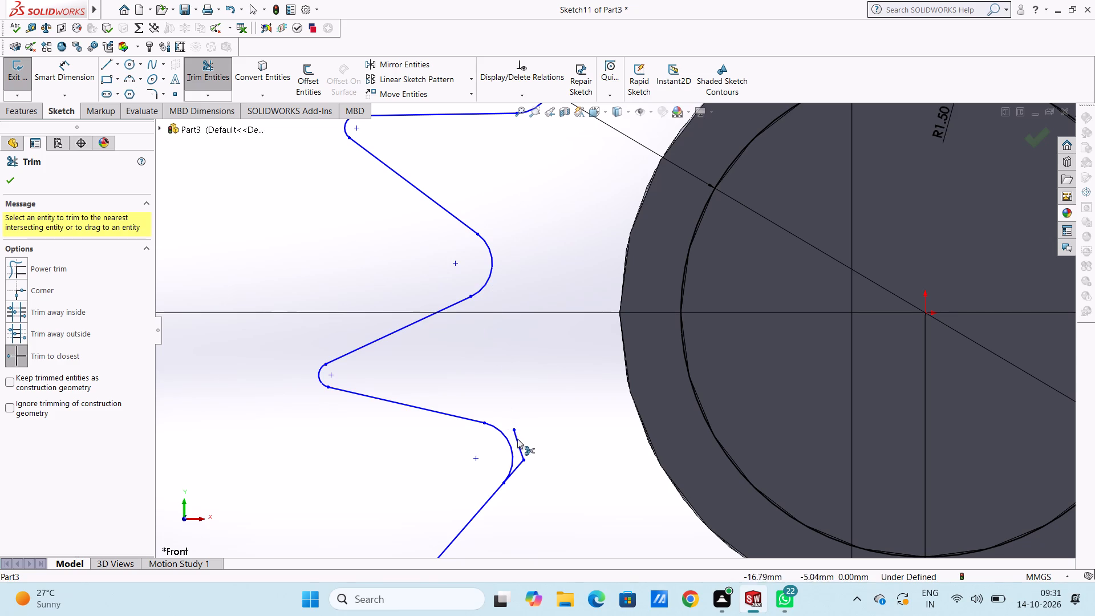
pyautogui.doubleClick(518, 438)
pyautogui.doubleClick(525, 460)
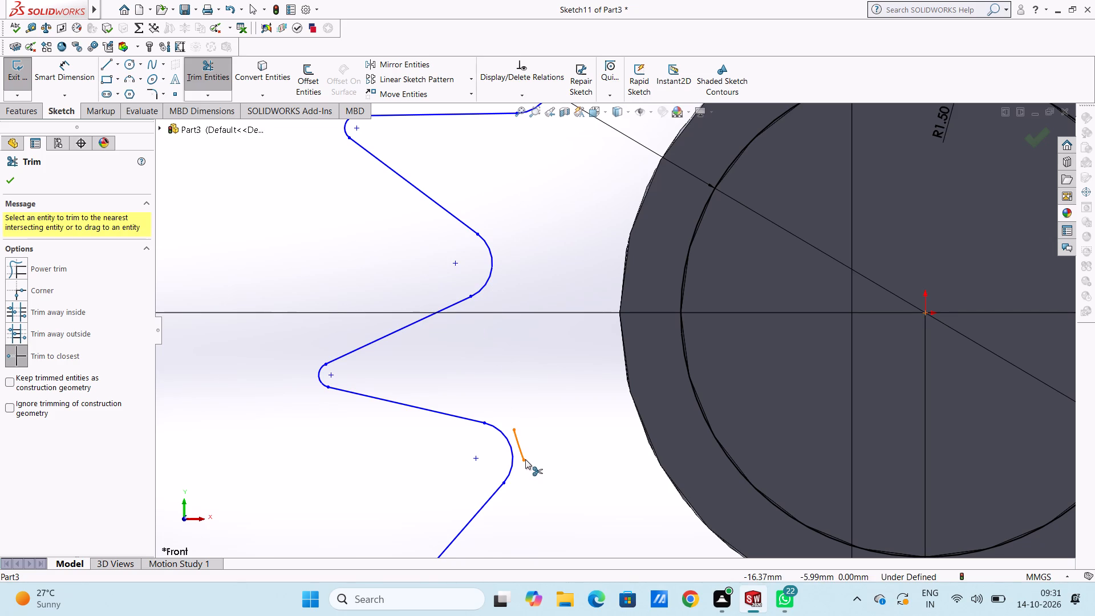
pyautogui.doubleClick(525, 459)
# Trim away both flank ends and the root segment behind the arc in the second valley clockwise from the top tooth.
pyautogui.scroll(7, 609, 371)
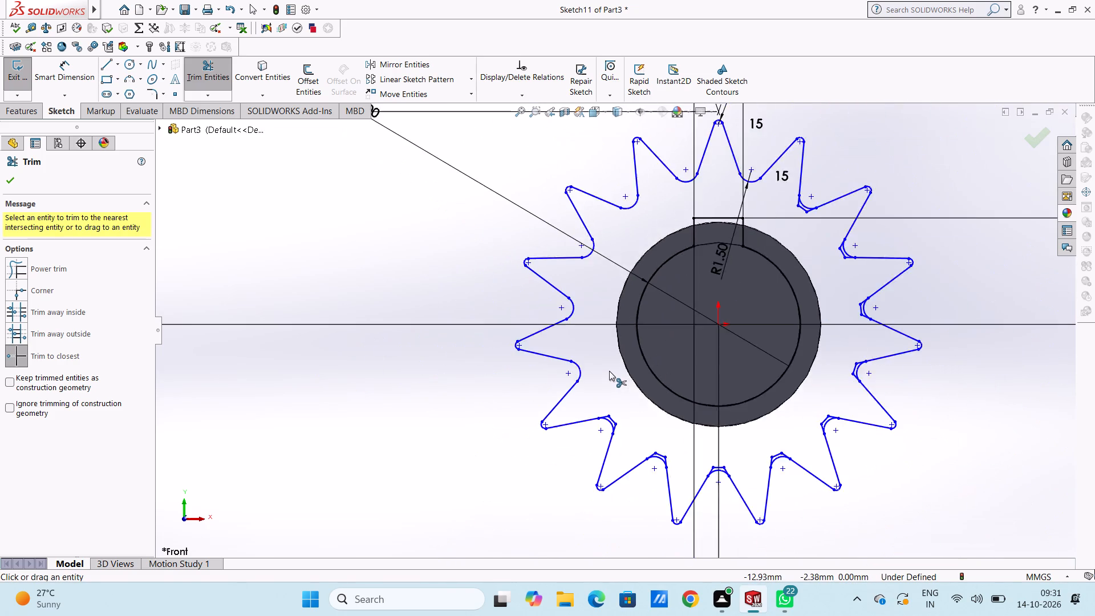
pyautogui.scroll(-3, 752, 228)
pyautogui.scroll(-2, 773, 273)
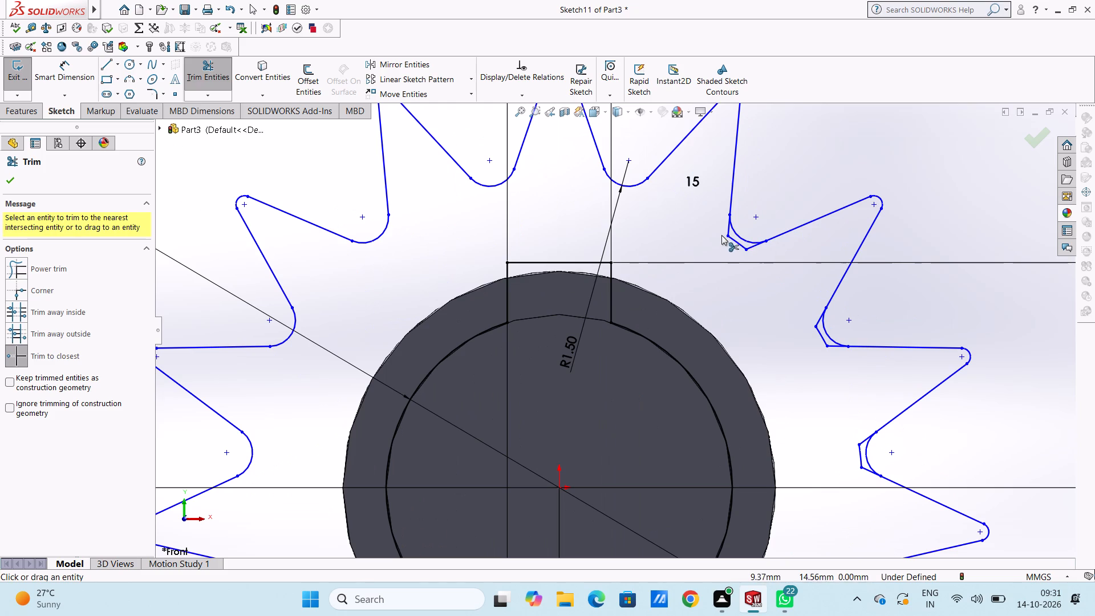
pyautogui.doubleClick(728, 234)
pyautogui.doubleClick(732, 240)
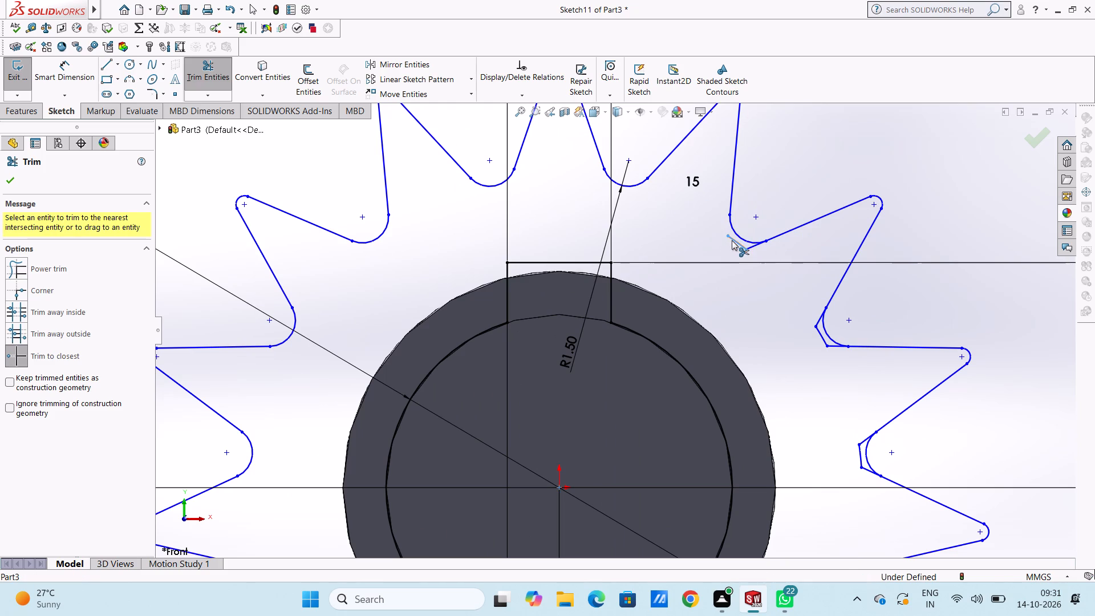
pyautogui.tripleClick(747, 250)
# Trim away both flank ends and the root segment behind the arc in the third valley clockwise from the top tooth.
pyautogui.scroll(-4, 865, 376)
pyautogui.tripleClick(706, 282)
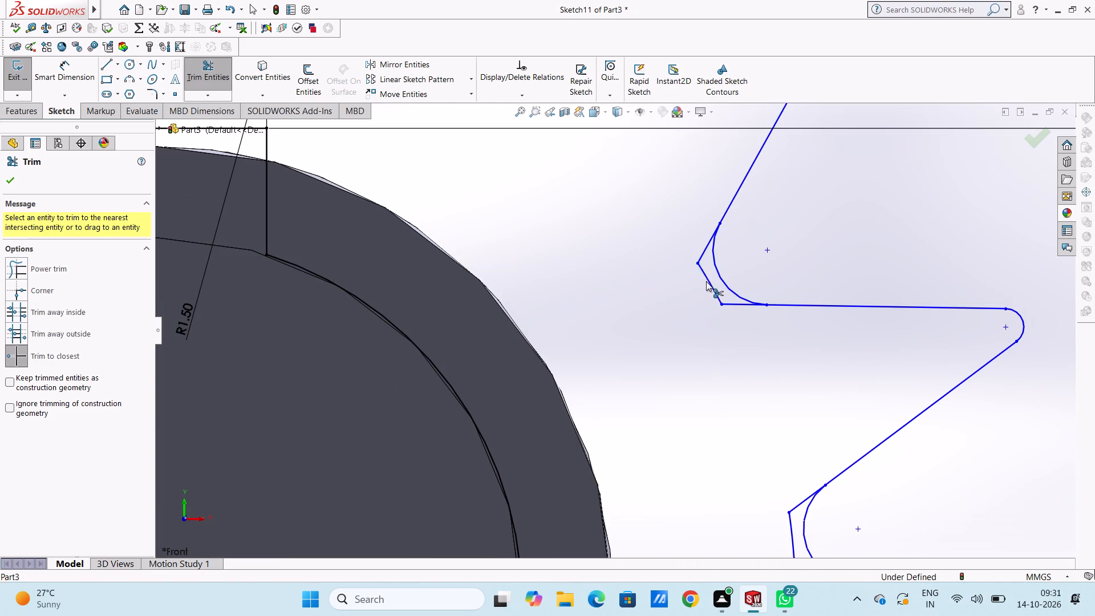
pyautogui.click(706, 281)
pyautogui.tripleClick(700, 256)
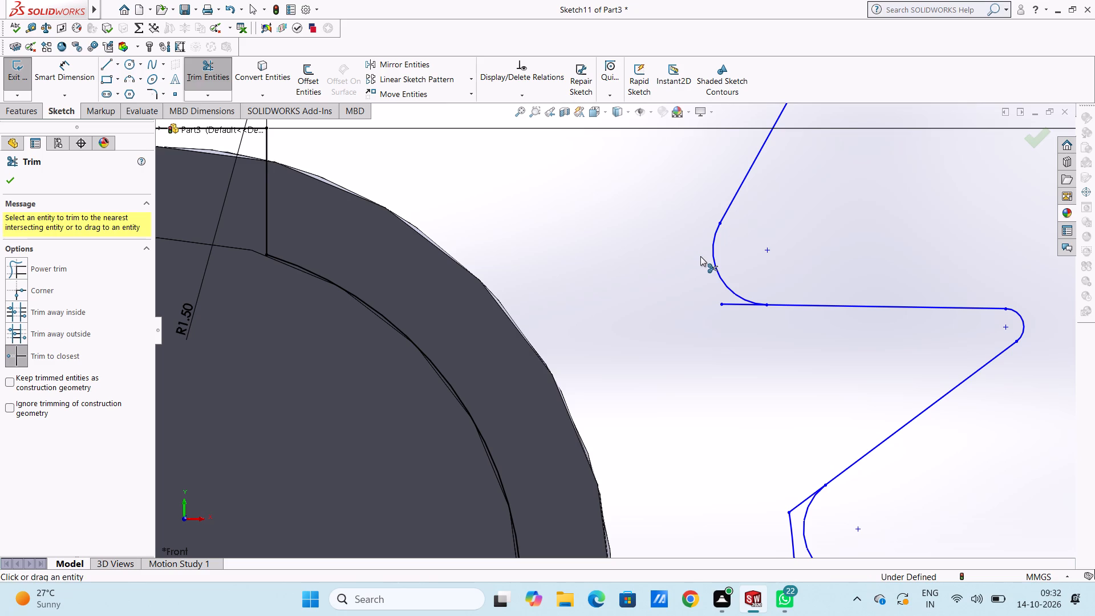
pyautogui.doubleClick(731, 305)
# Trim away both flank ends and the root segment behind the arc in the fourth valley clockwise from the top tooth.
pyautogui.scroll(-3, 732, 325)
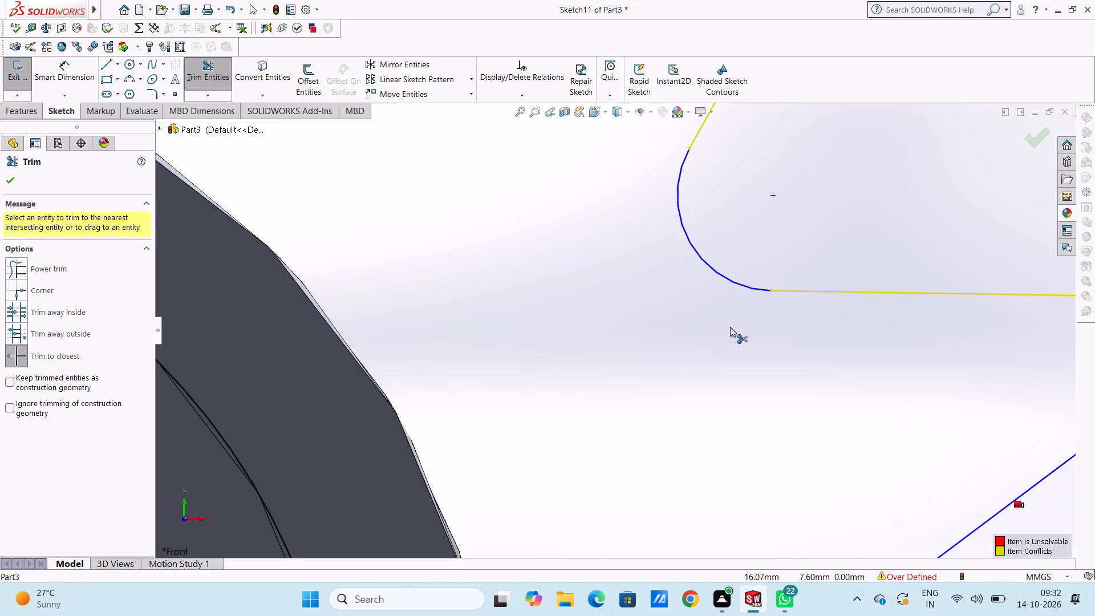
pyautogui.scroll(13, 730, 327)
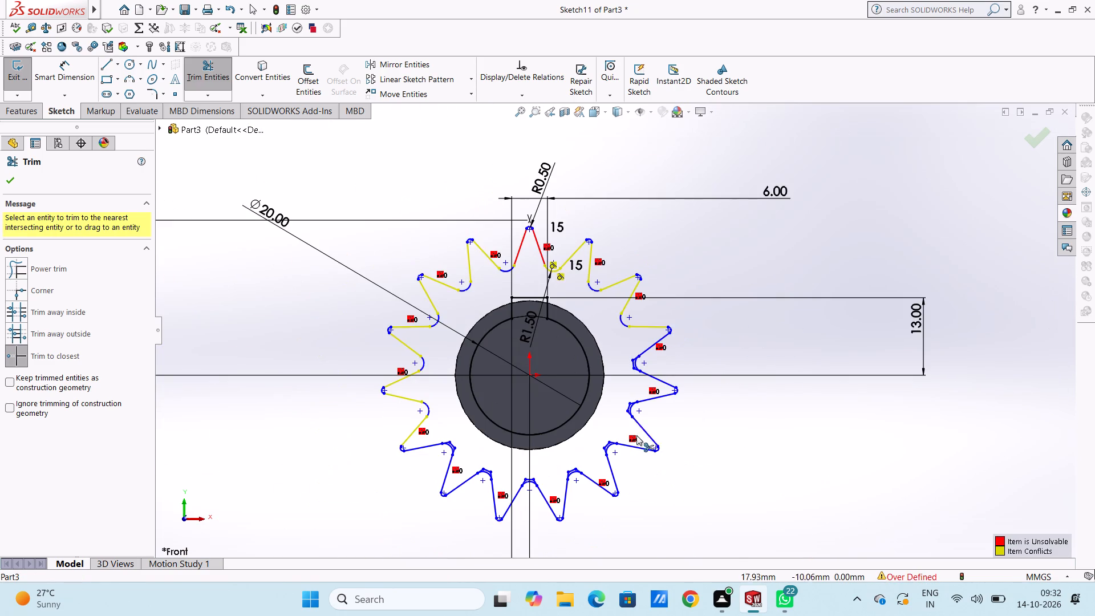
pyautogui.scroll(-2, 635, 435)
pyautogui.scroll(-1, 634, 381)
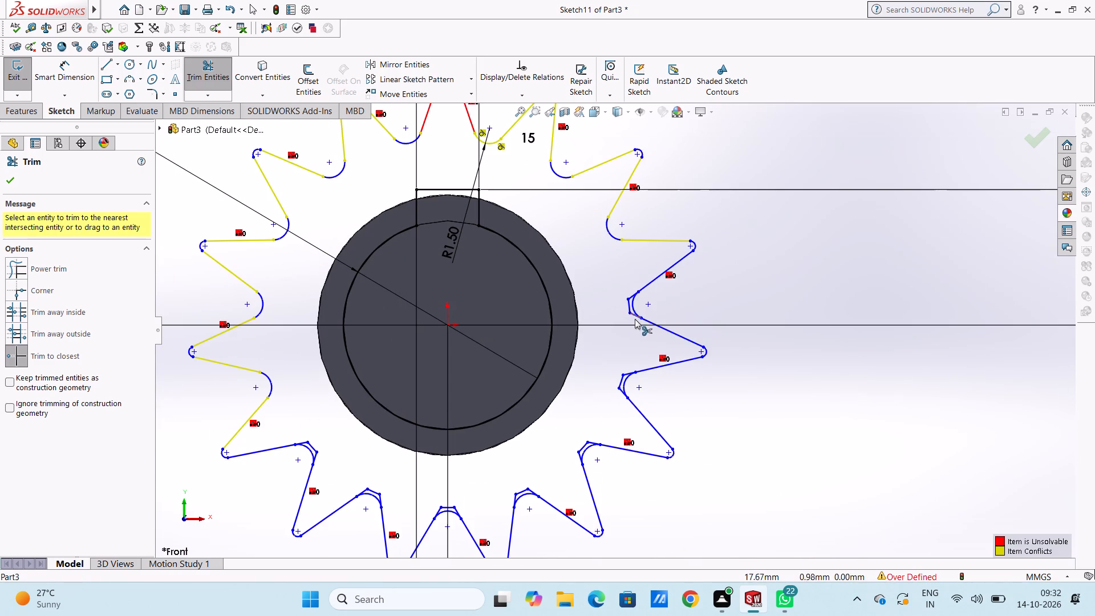
pyautogui.scroll(-7, 635, 319)
pyautogui.tripleClick(616, 281)
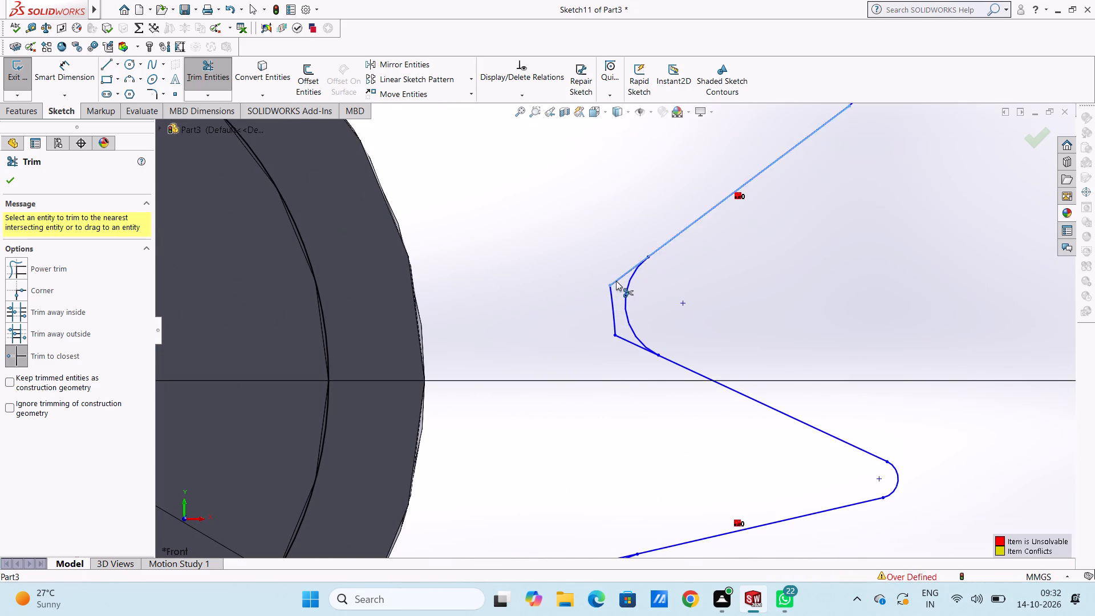
pyautogui.tripleClick(610, 287)
pyautogui.click(610, 287)
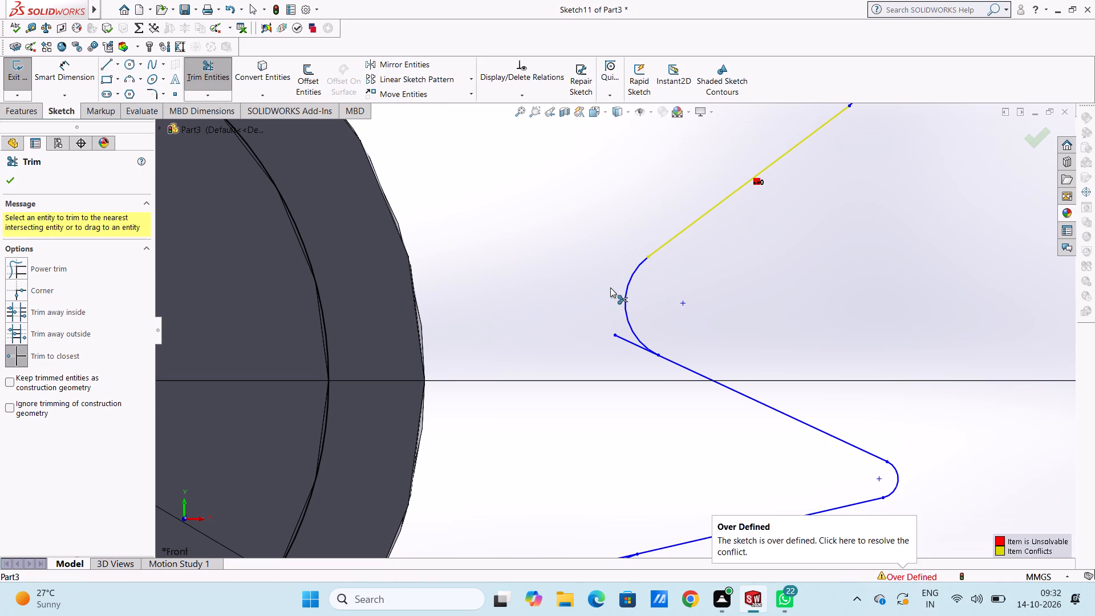
pyautogui.tripleClick(620, 335)
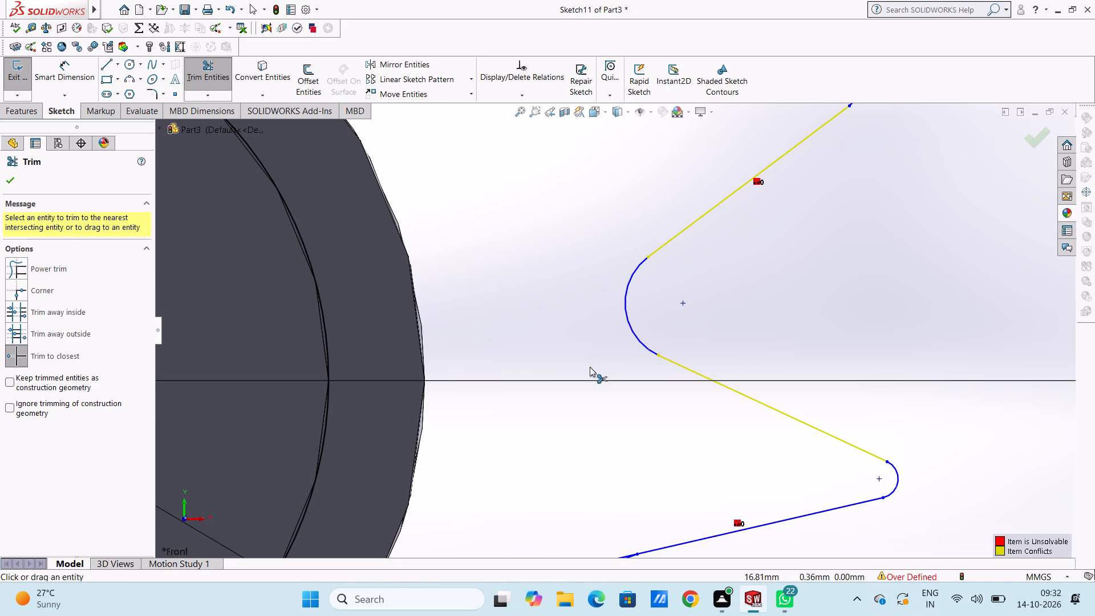
# Trim away both flank ends and the root segment behind the arc in the sixth valley counterclockwise from the top tooth.
pyautogui.scroll(-3, 590, 367)
pyautogui.scroll(9, 576, 371)
pyautogui.scroll(4, 498, 387)
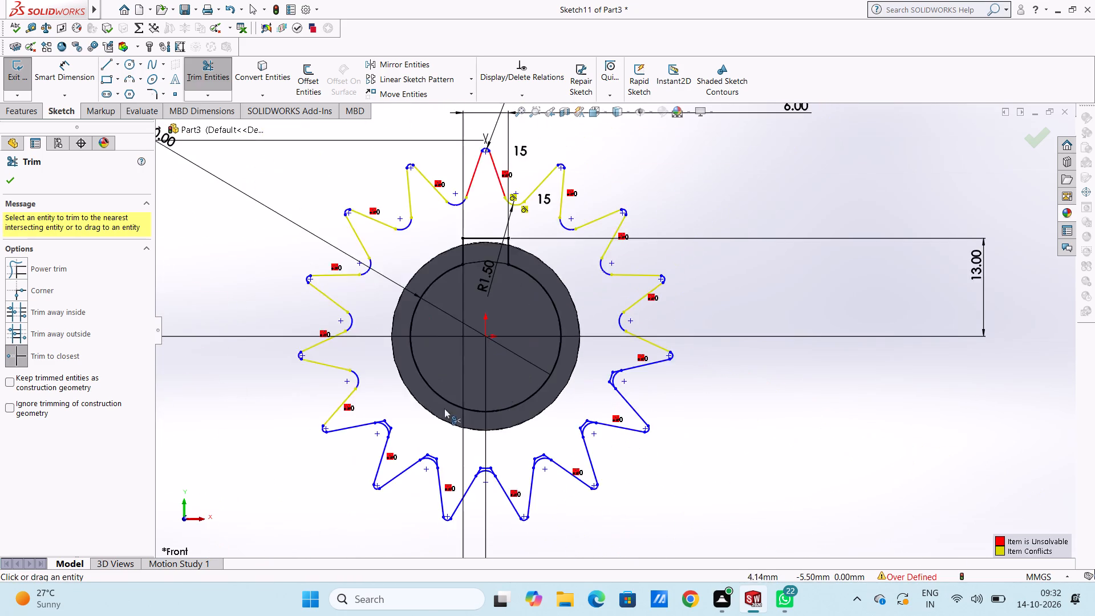
pyautogui.scroll(-4, 401, 424)
pyautogui.scroll(-4, 532, 387)
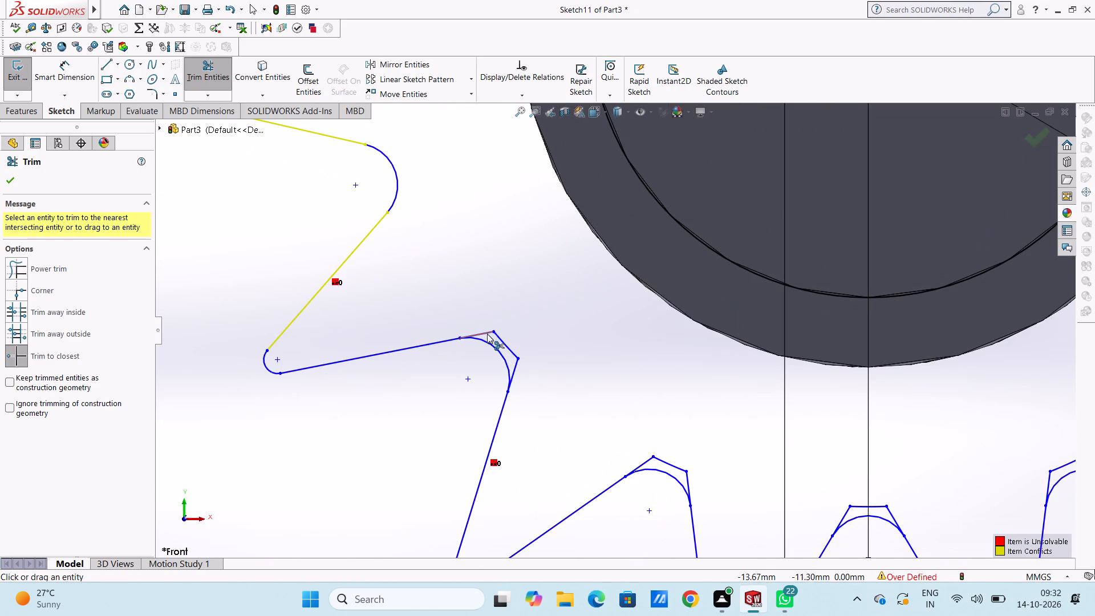
pyautogui.doubleClick(487, 333)
pyautogui.click(487, 333)
pyautogui.doubleClick(497, 335)
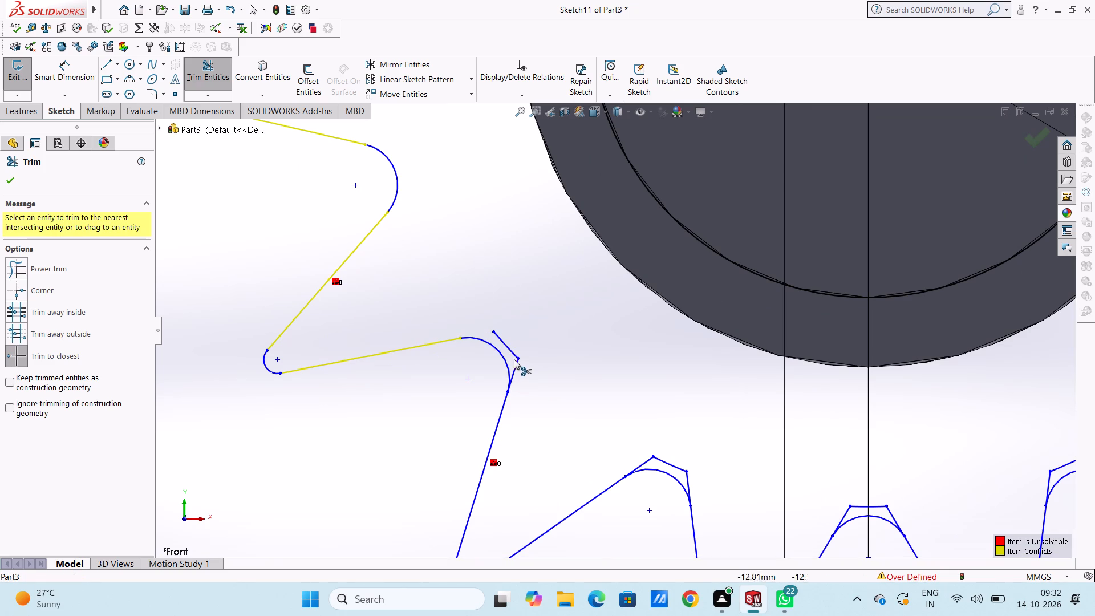
pyautogui.tripleClick(516, 361)
pyautogui.click(516, 358)
pyautogui.click(516, 358)
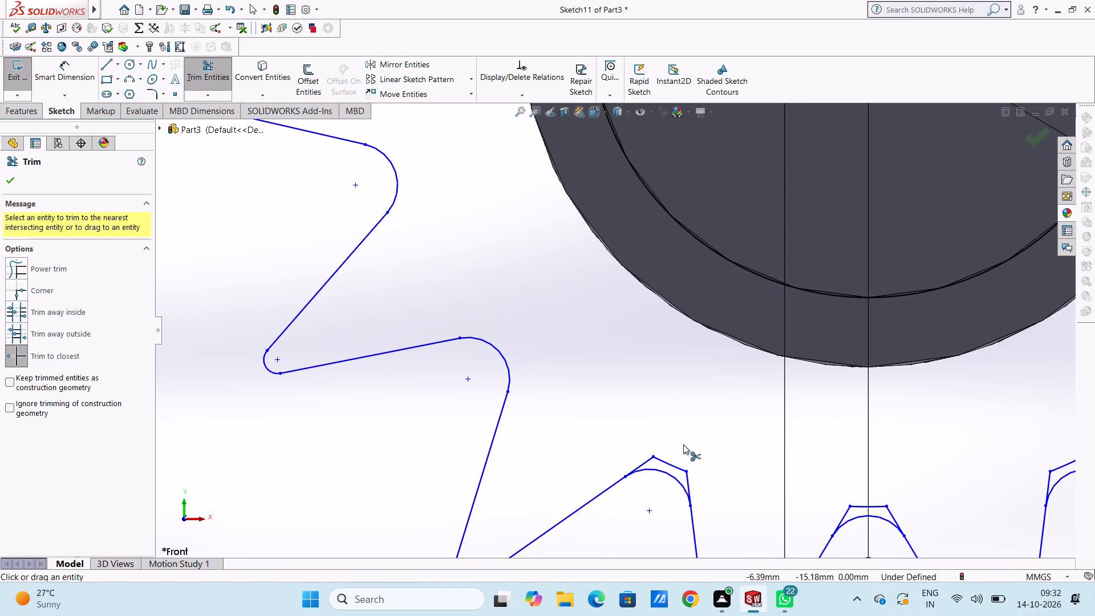
# Trim away both flank ends and the root segment behind the arc in the seventh valley counterclockwise from the top tooth.
pyautogui.tripleClick(652, 457)
pyautogui.click(652, 457)
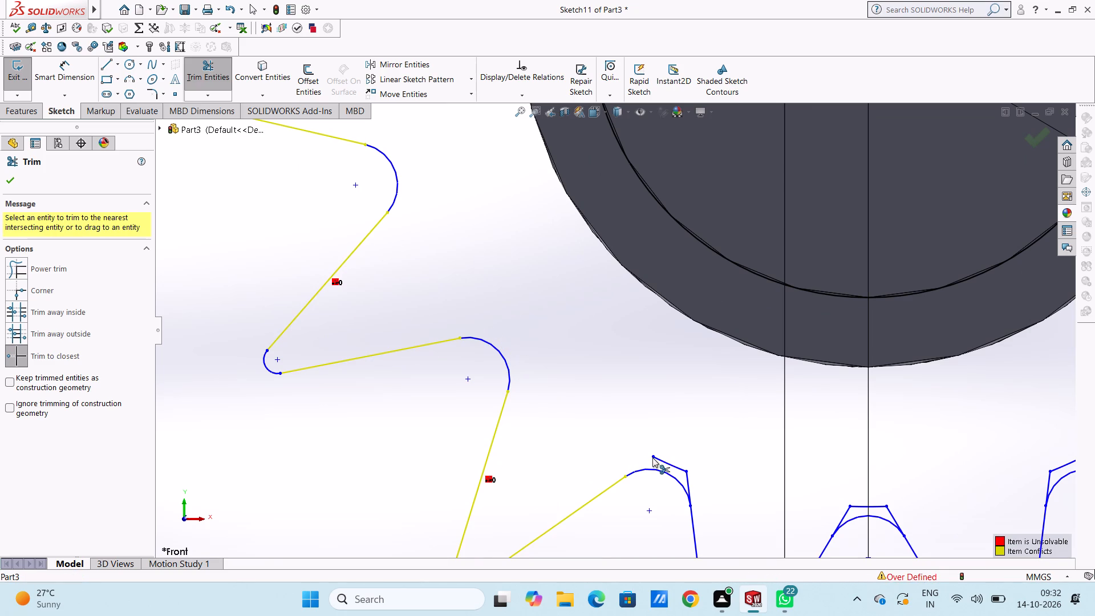
pyautogui.click(667, 462)
pyautogui.moveTo(667, 462); pyautogui.dragTo(678, 471)
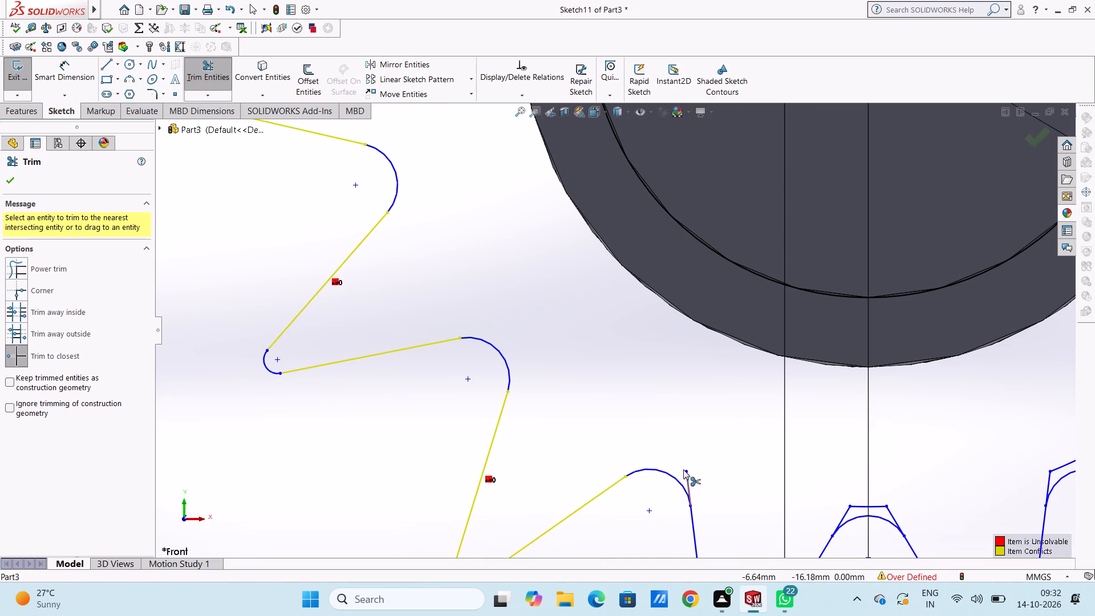
pyautogui.tripleClick(683, 469)
pyautogui.click(685, 471)
# Trim away both flank ends and the root segment behind the arc in the bottom valley, directly opposite the top tooth.
pyautogui.scroll(4, 720, 439)
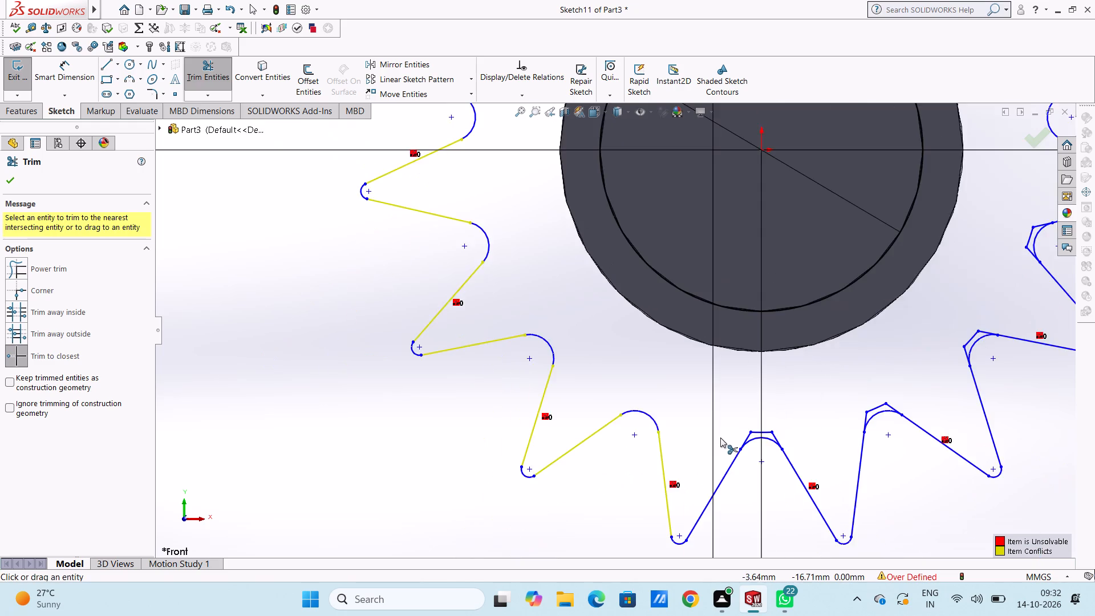
pyautogui.scroll(4, 720, 437)
pyautogui.scroll(-4, 667, 375)
pyautogui.scroll(-3, 728, 365)
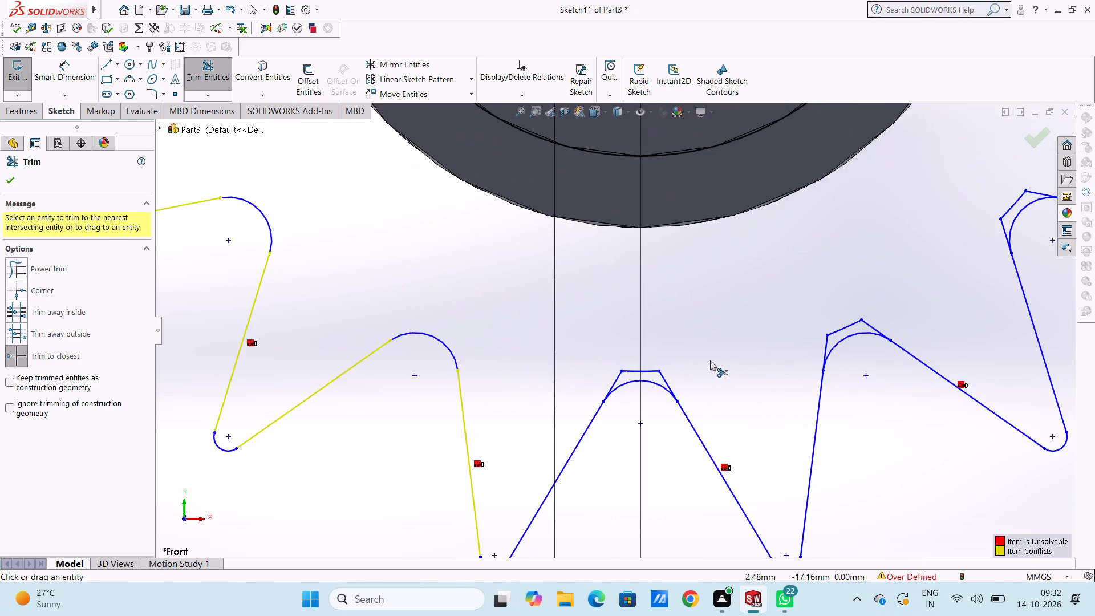
pyautogui.scroll(-4, 707, 359)
pyautogui.click(513, 377)
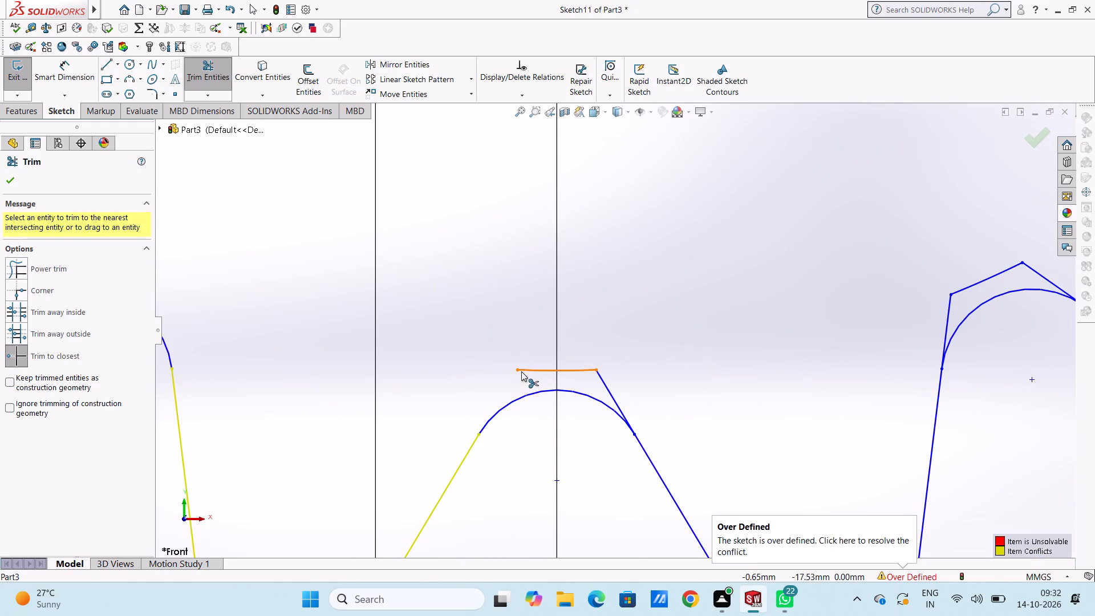
pyautogui.click(527, 368)
pyautogui.doubleClick(574, 366)
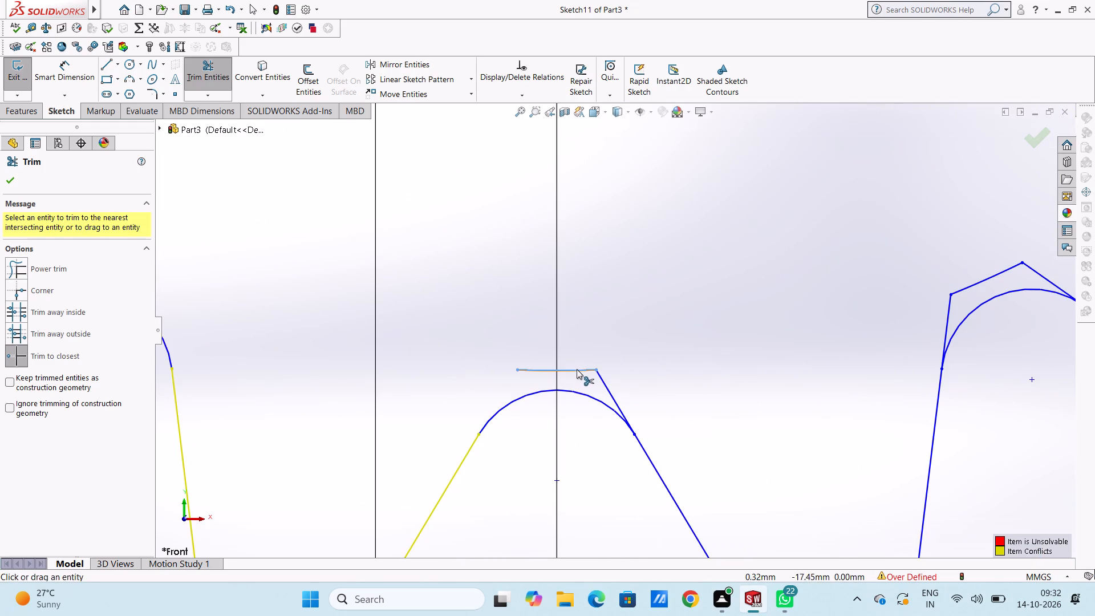
pyautogui.tripleClick(602, 380)
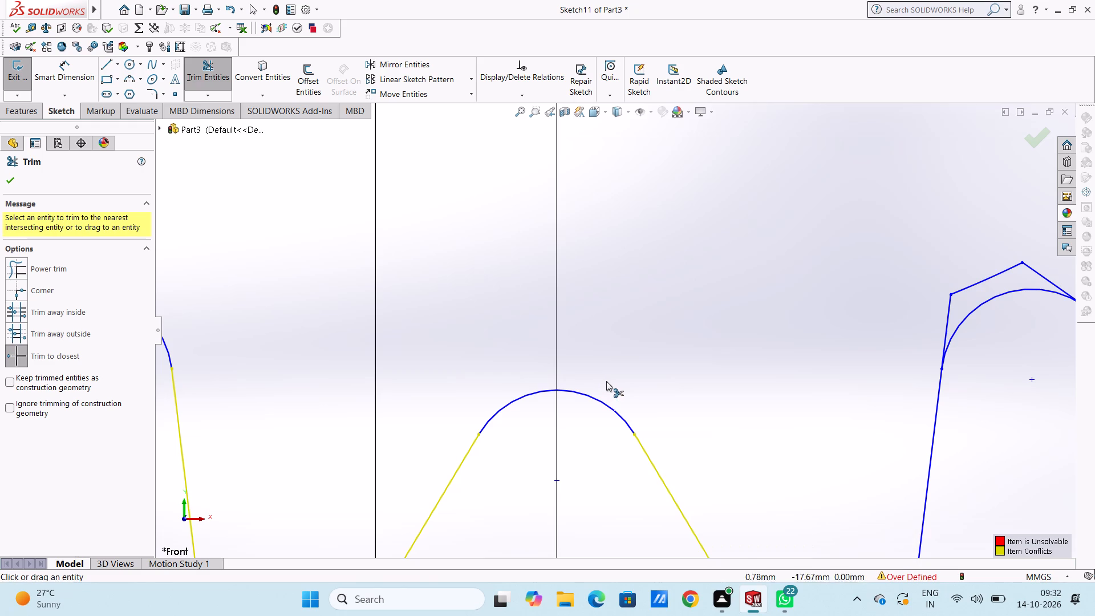
# Trim away both flank ends and the root segment behind the arc in the seventh valley clockwise from the top tooth.
pyautogui.scroll(4, 715, 376)
pyautogui.scroll(-3, 870, 245)
pyautogui.scroll(-2, 788, 320)
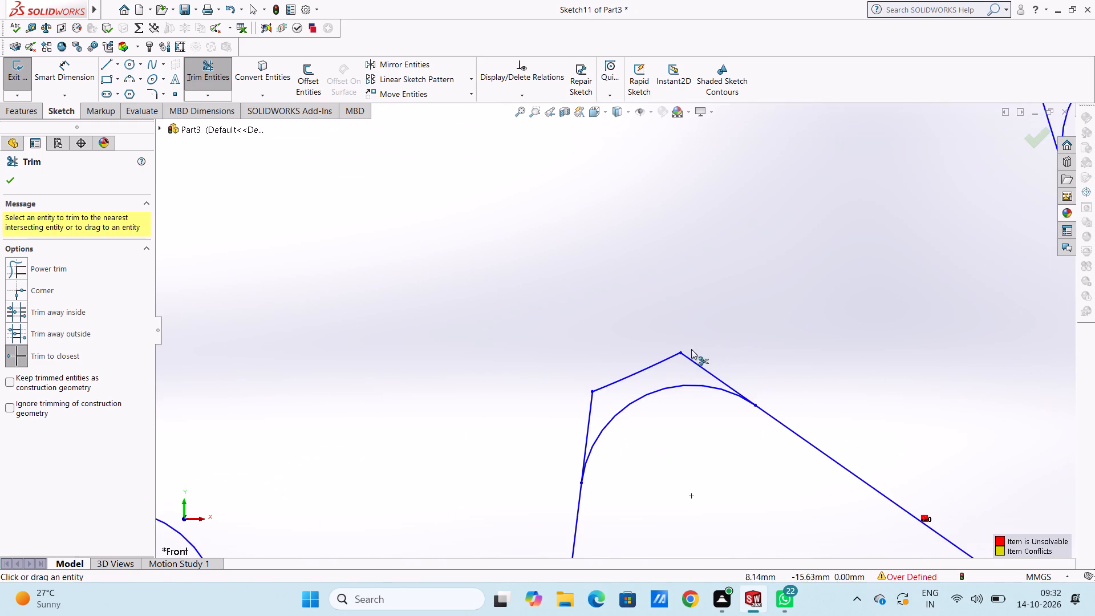
pyautogui.tripleClick(590, 408)
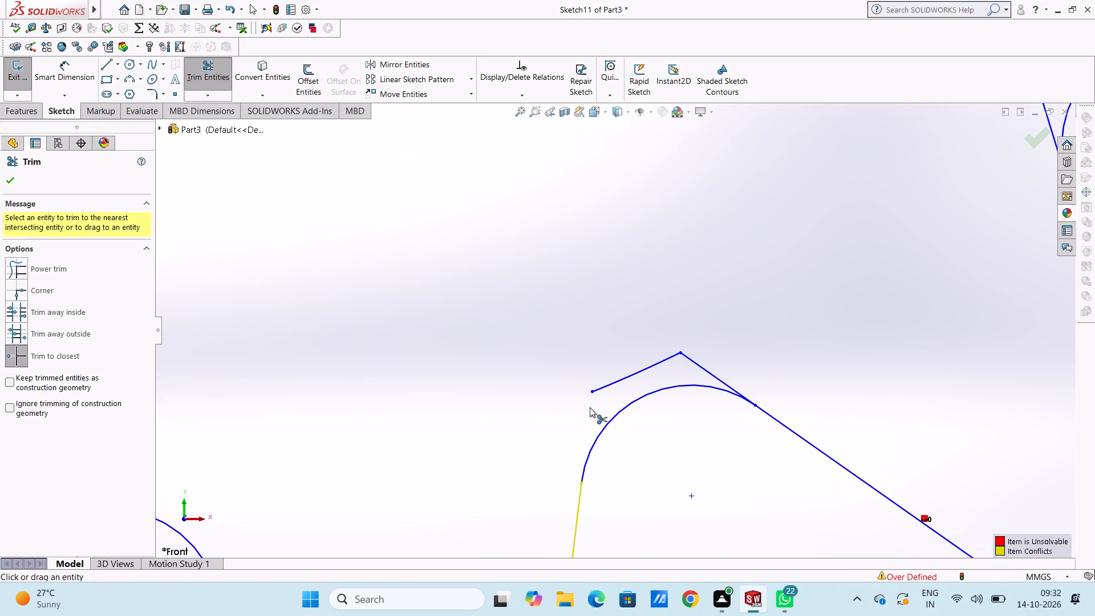
pyautogui.tripleClick(596, 393)
pyautogui.doubleClick(598, 391)
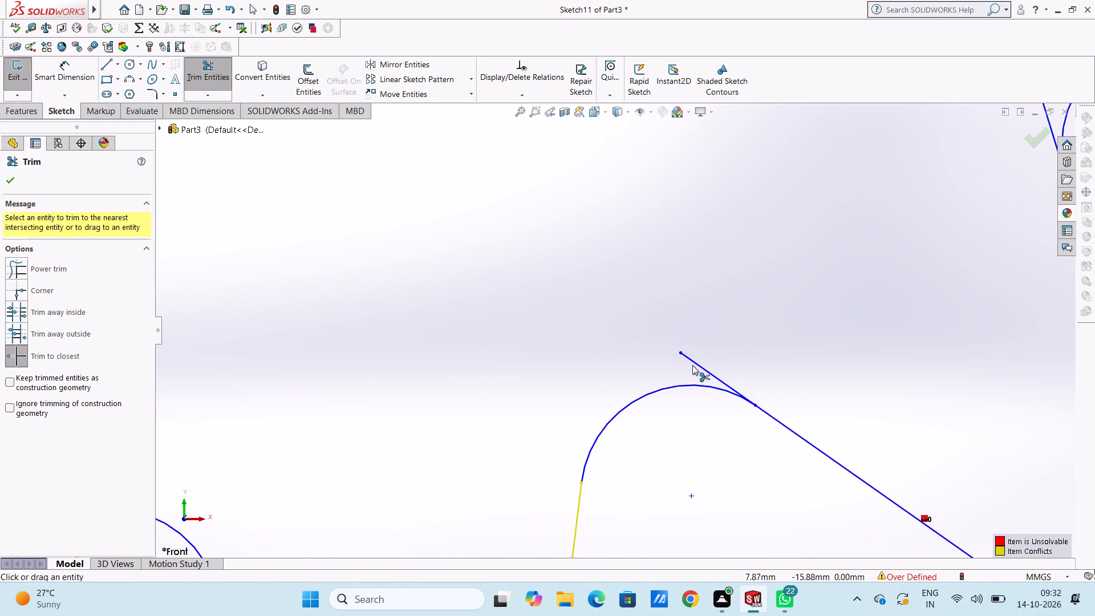
pyautogui.tripleClick(697, 365)
# Trim away both flank ends and the root segment behind the arc in the sixth valley clockwise from the top tooth.
pyautogui.scroll(4, 798, 347)
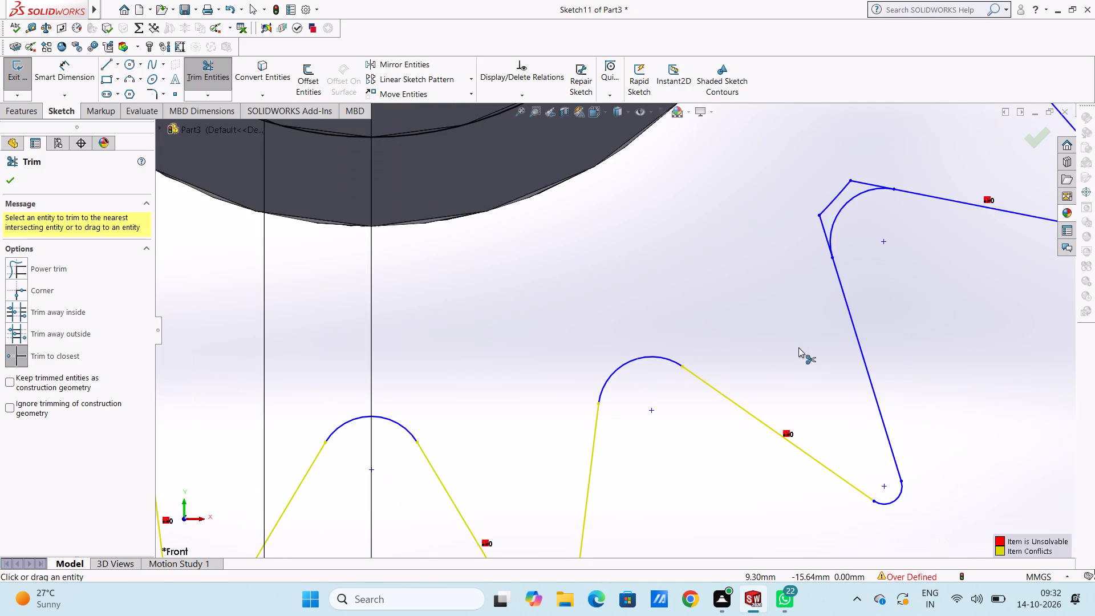
pyautogui.scroll(9, 798, 347)
pyautogui.scroll(-3, 687, 212)
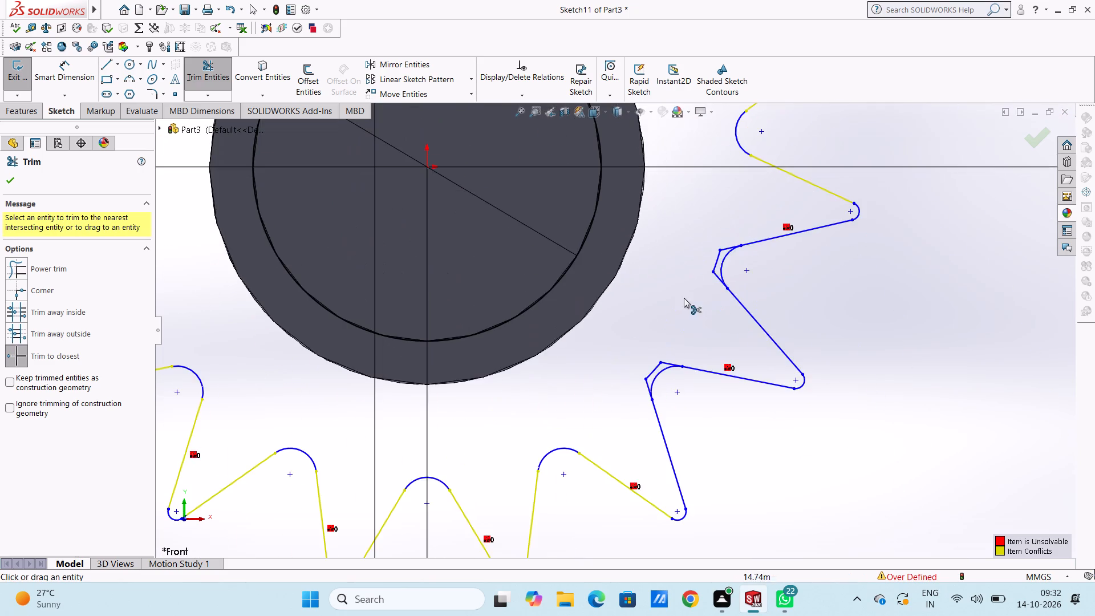
pyautogui.scroll(-3, 682, 306)
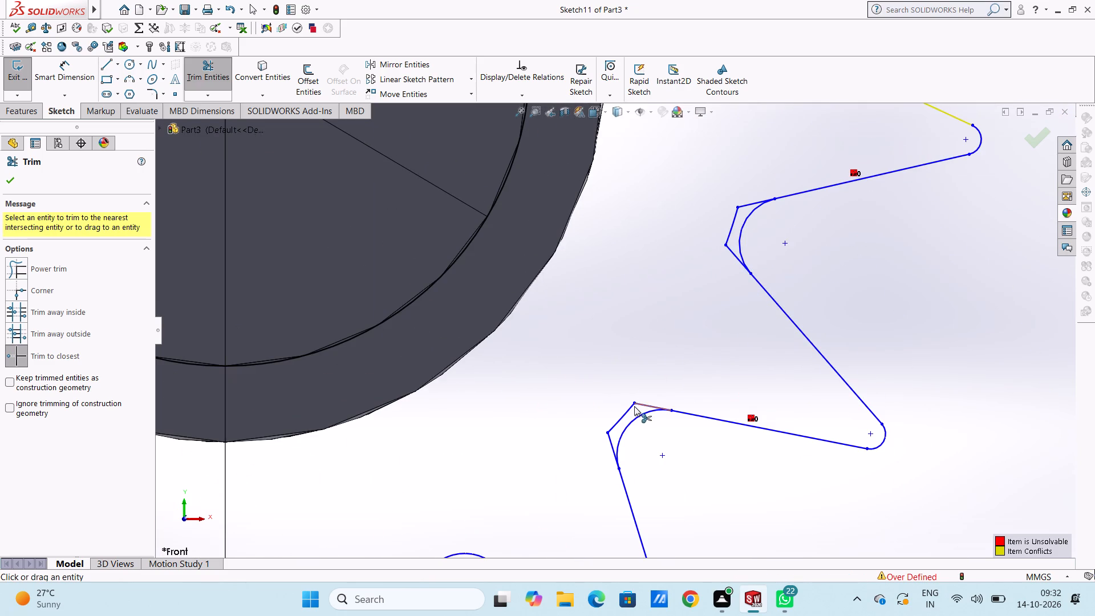
pyautogui.tripleClick(629, 406)
pyautogui.doubleClick(629, 406)
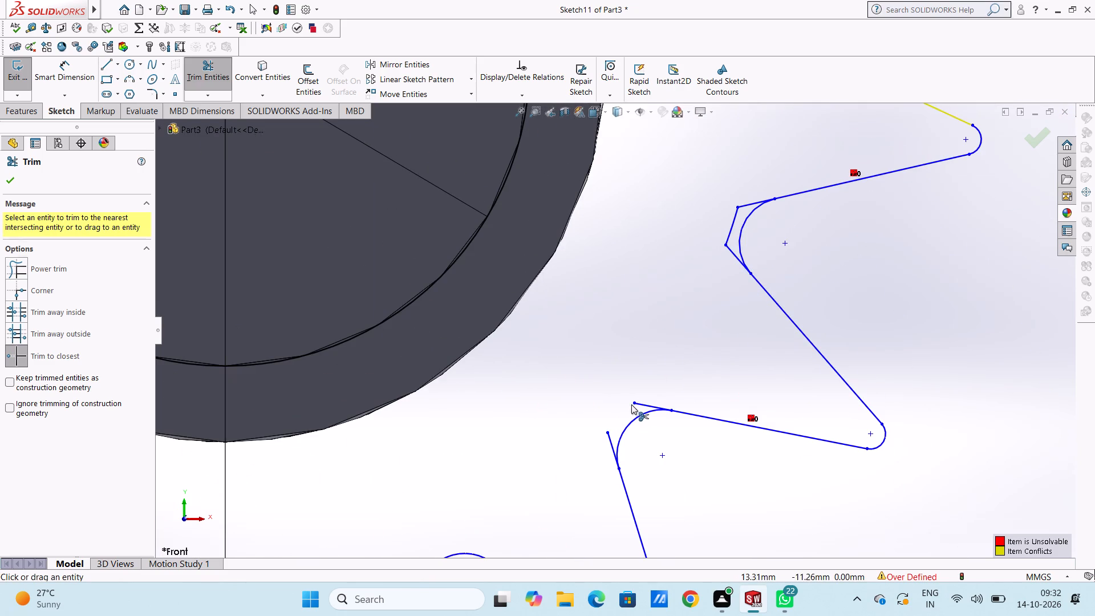
pyautogui.tripleClick(639, 402)
pyautogui.click(639, 402)
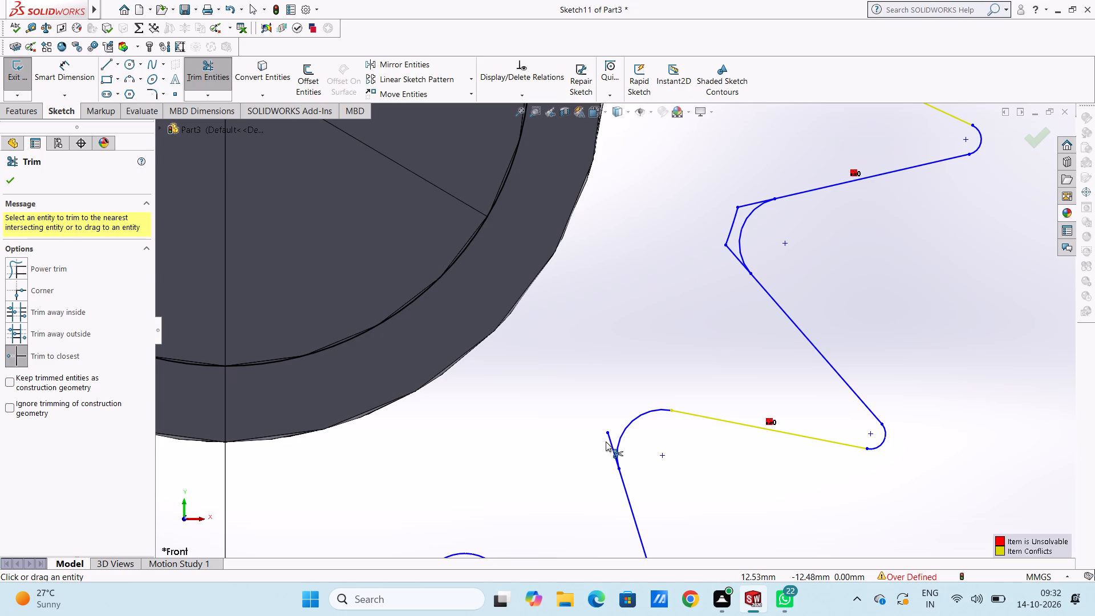
pyautogui.doubleClick(607, 433)
pyautogui.click(607, 433)
# Trim away both flank ends and the root segment behind the arc in the fifth valley clockwise from the top tooth and finish trimming.
pyautogui.tripleClick(741, 204)
pyautogui.doubleClick(736, 211)
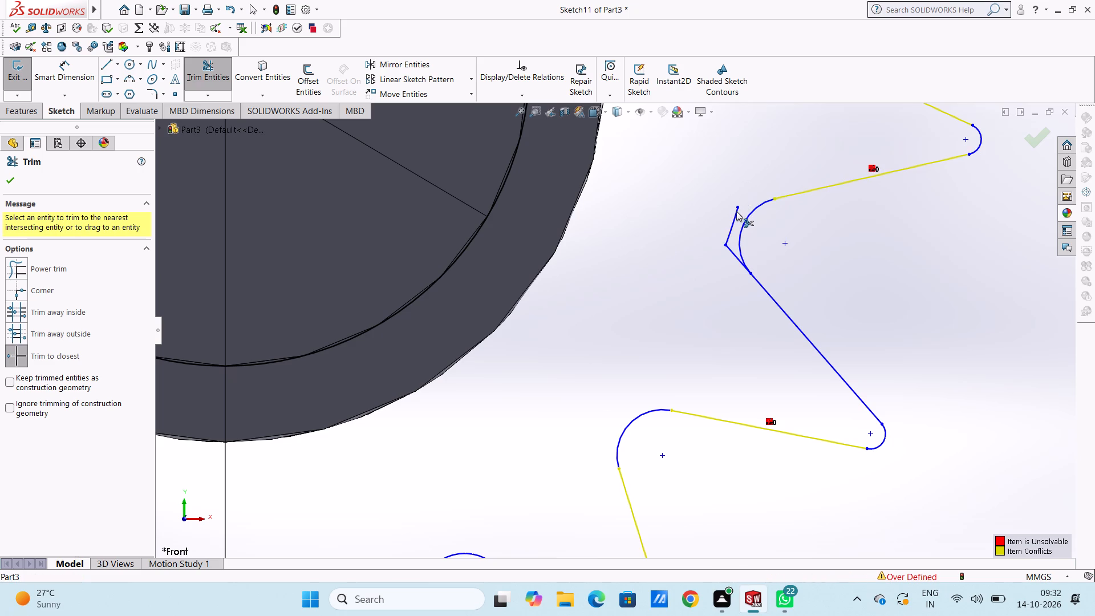
pyautogui.click(736, 211)
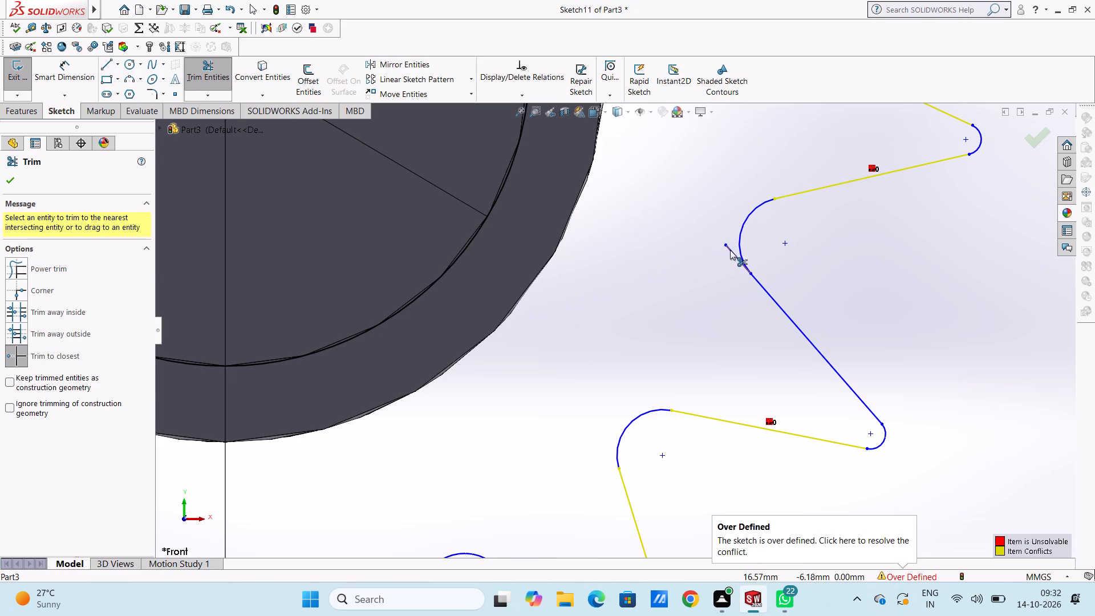
pyautogui.tripleClick(731, 250)
pyautogui.click(731, 250)
pyautogui.scroll(8, 712, 250)
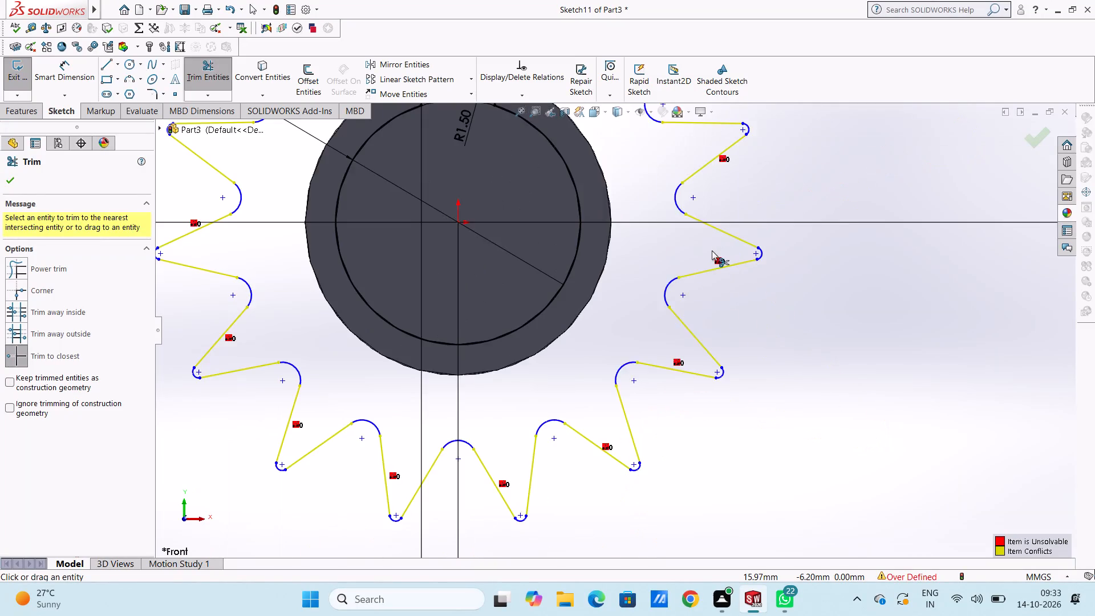
pyautogui.scroll(6, 712, 250)
pyautogui.scroll(-3, 628, 255)
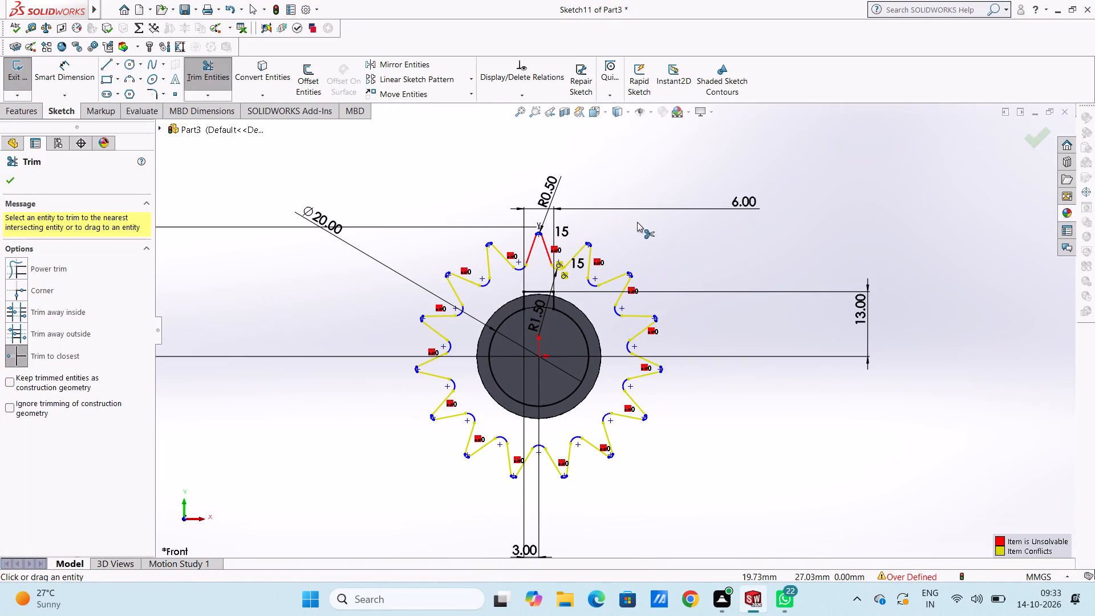
pyautogui.click(12, 185)
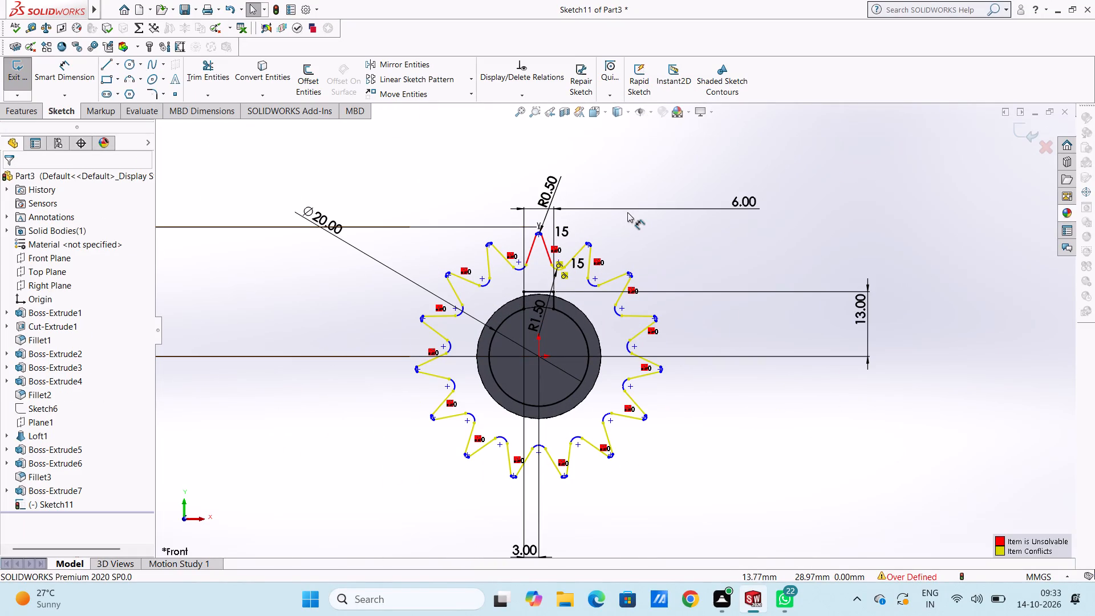
# Delete the R0.50 radius dimension from the tip arc of the top tooth.
pyautogui.click(724, 205)
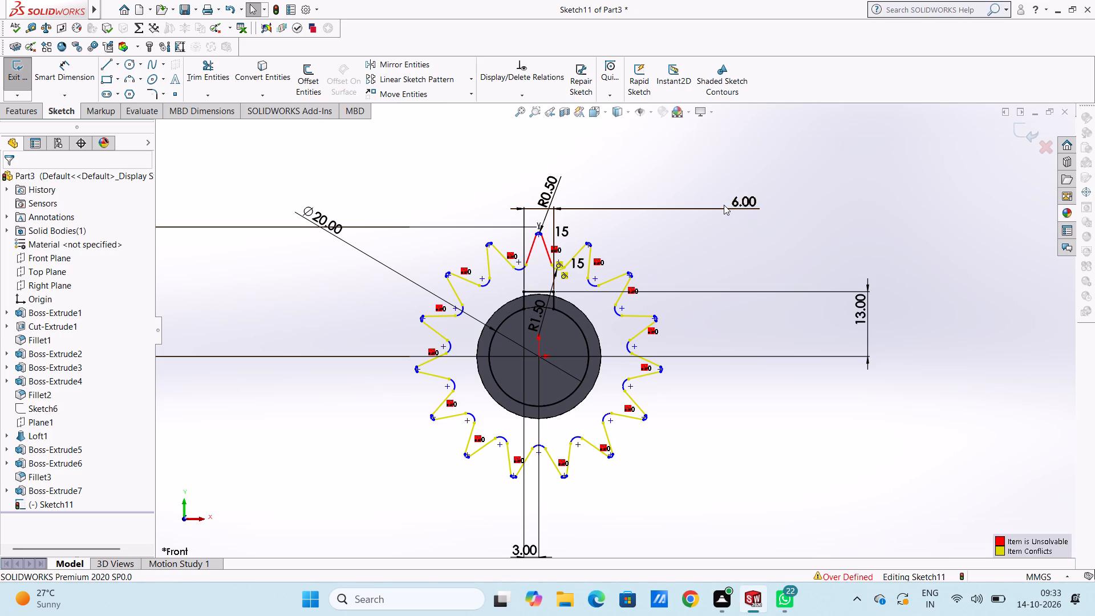
pyautogui.click(555, 187)
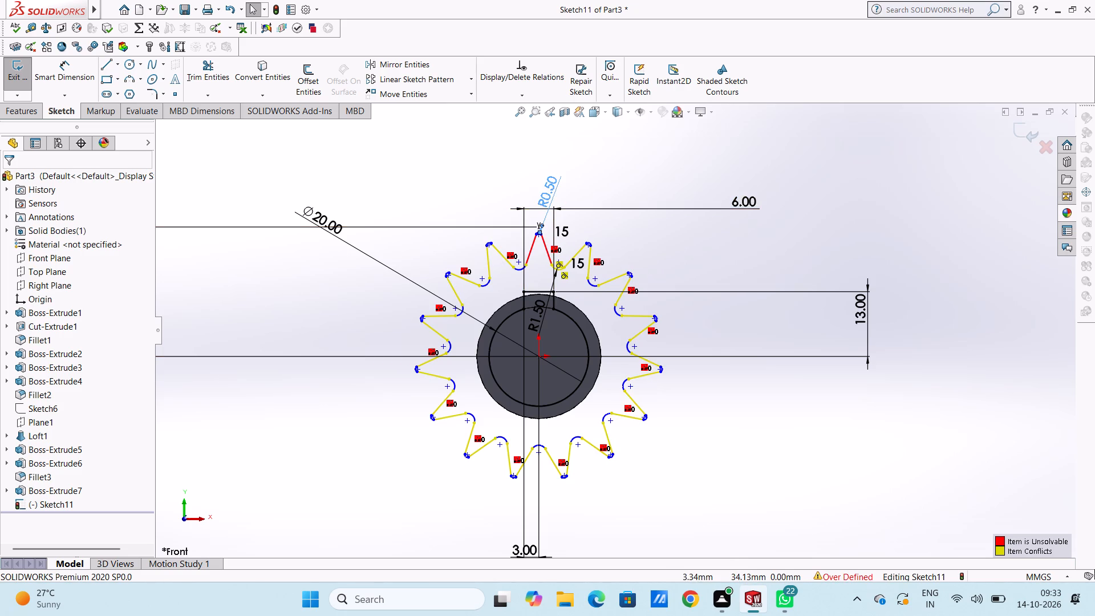
pyautogui.press('Delete')
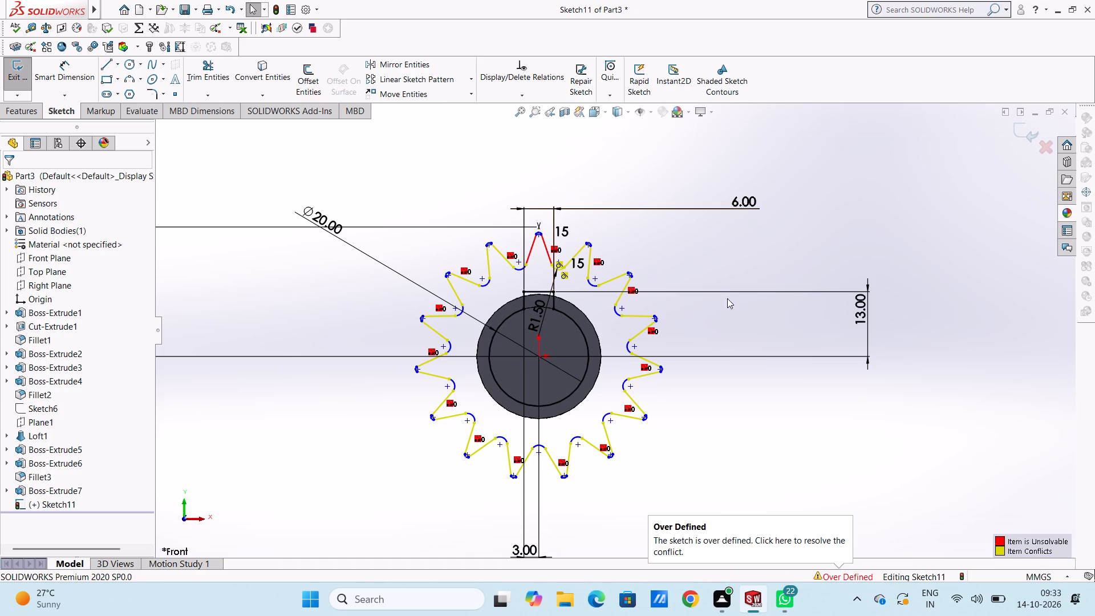
pyautogui.scroll(2, 553, 455)
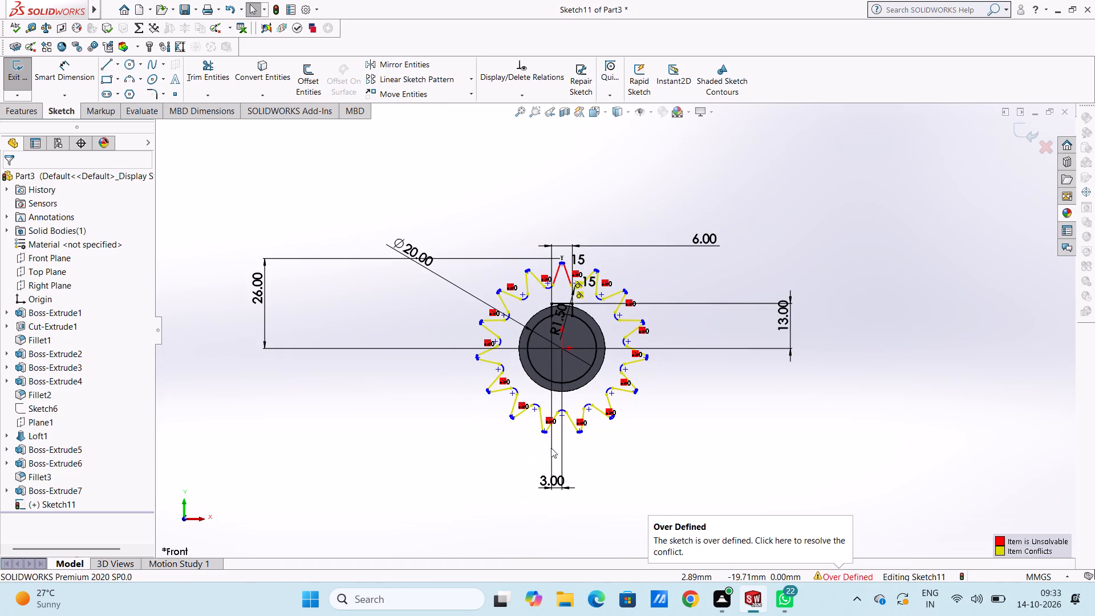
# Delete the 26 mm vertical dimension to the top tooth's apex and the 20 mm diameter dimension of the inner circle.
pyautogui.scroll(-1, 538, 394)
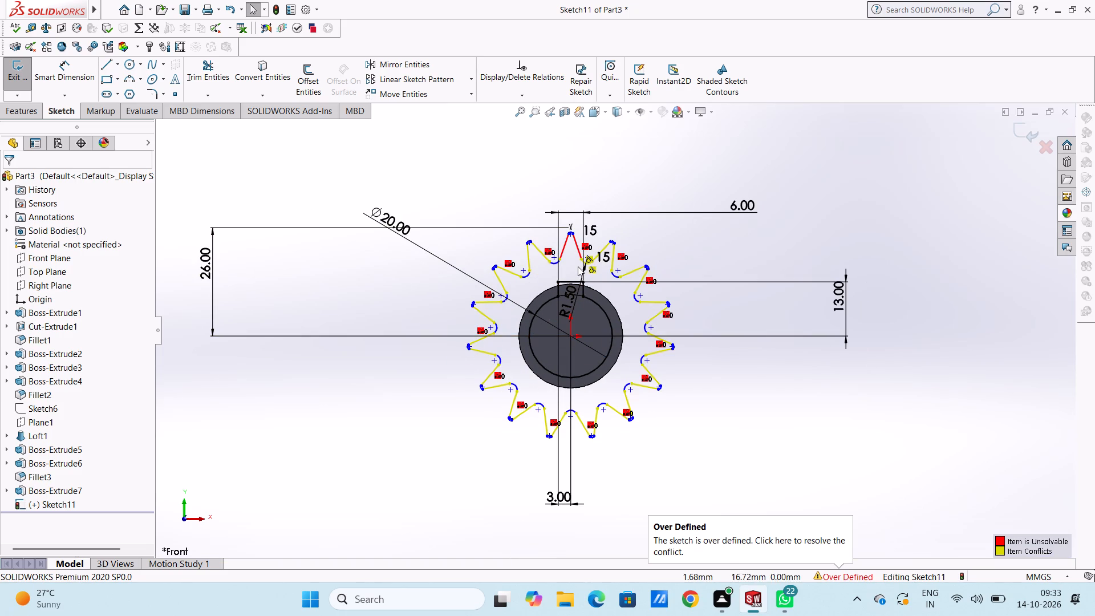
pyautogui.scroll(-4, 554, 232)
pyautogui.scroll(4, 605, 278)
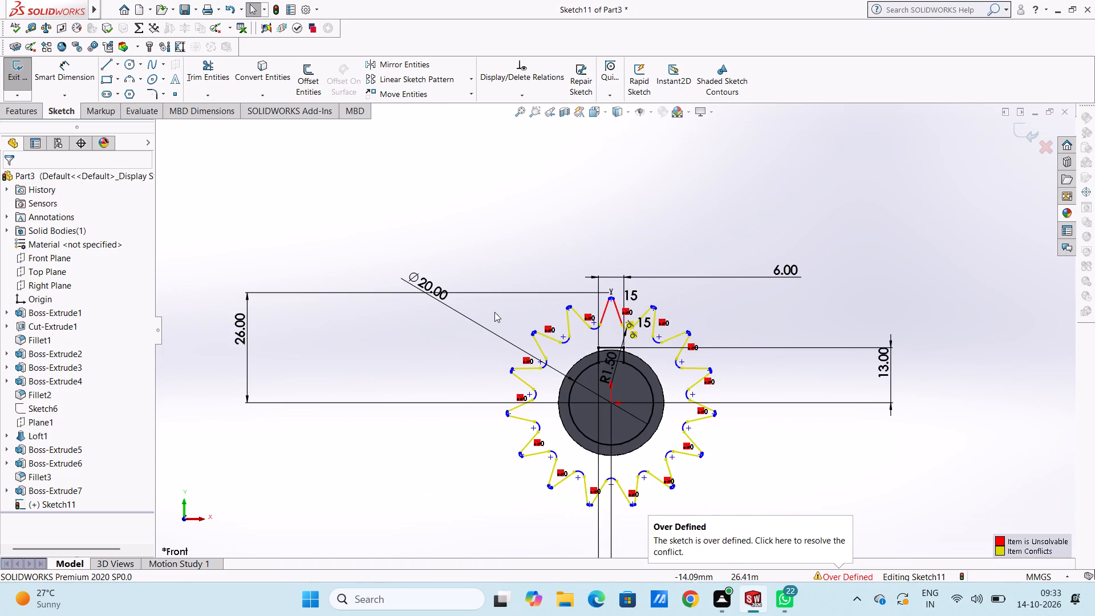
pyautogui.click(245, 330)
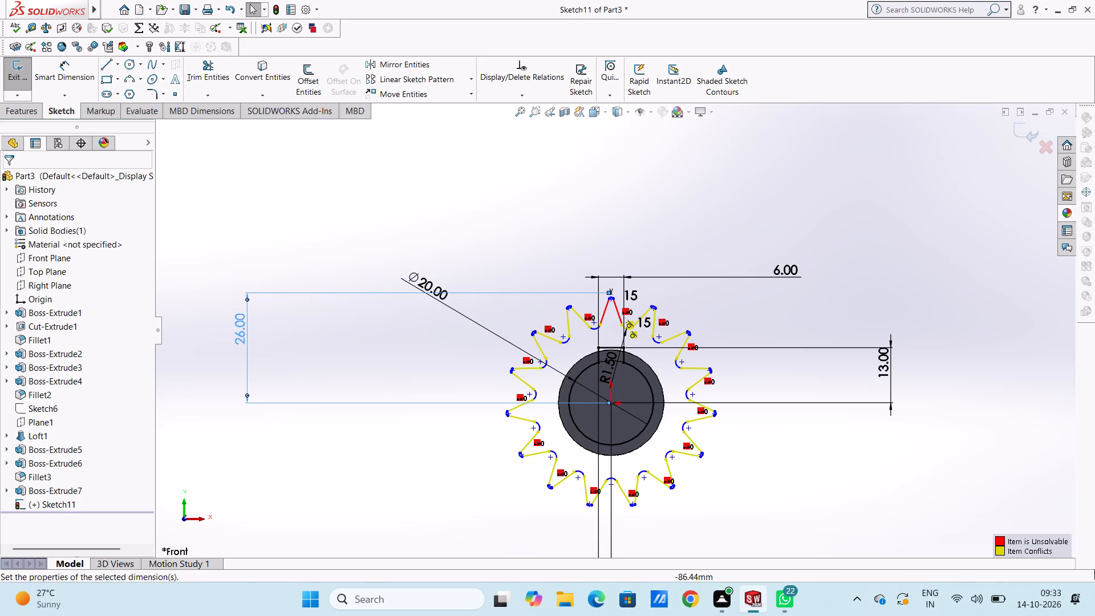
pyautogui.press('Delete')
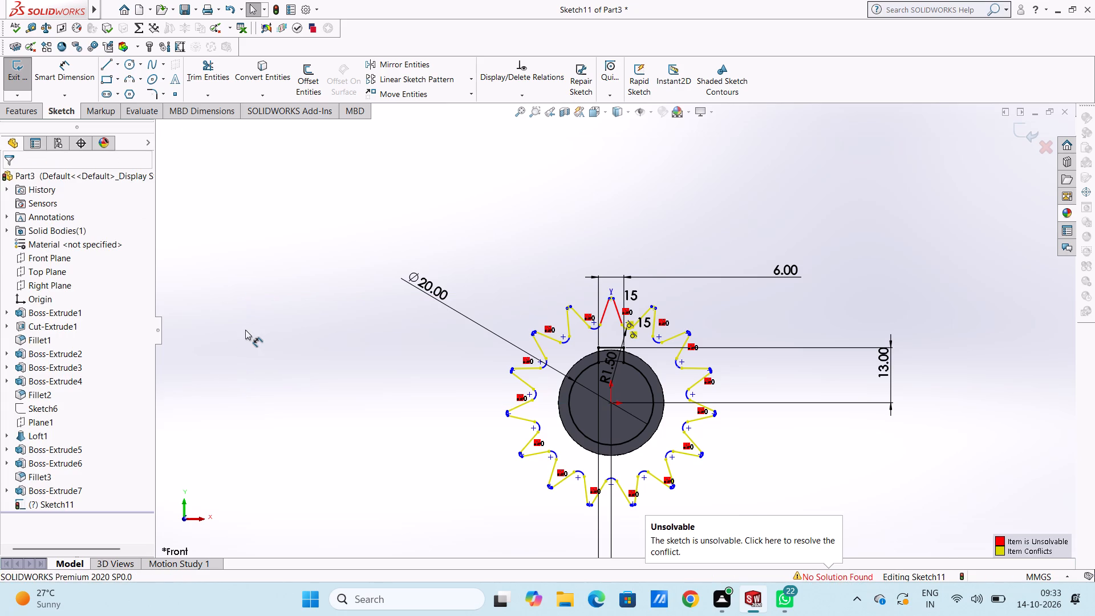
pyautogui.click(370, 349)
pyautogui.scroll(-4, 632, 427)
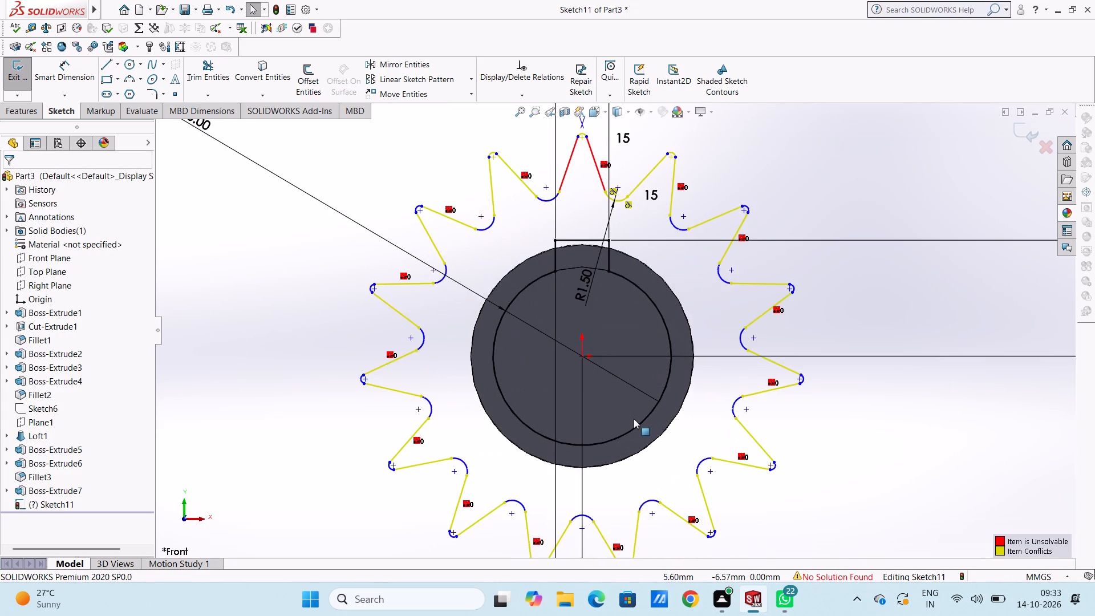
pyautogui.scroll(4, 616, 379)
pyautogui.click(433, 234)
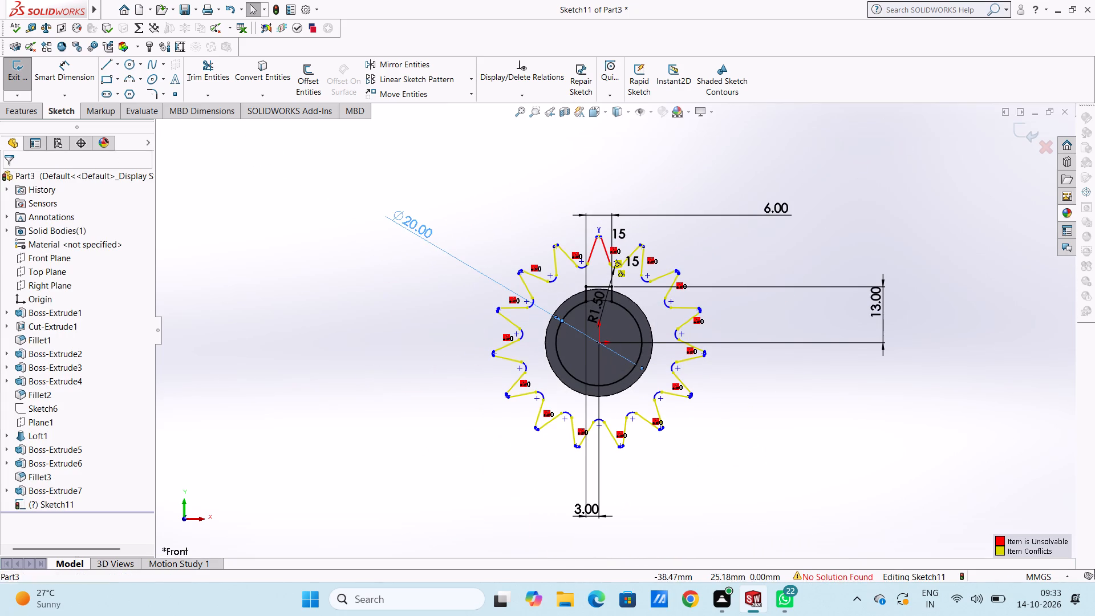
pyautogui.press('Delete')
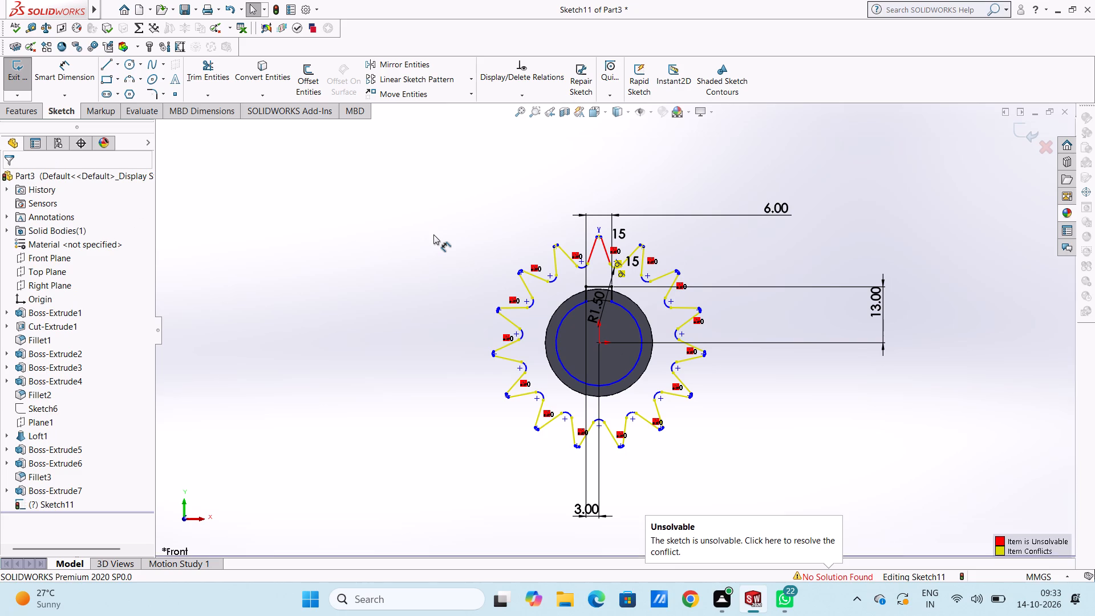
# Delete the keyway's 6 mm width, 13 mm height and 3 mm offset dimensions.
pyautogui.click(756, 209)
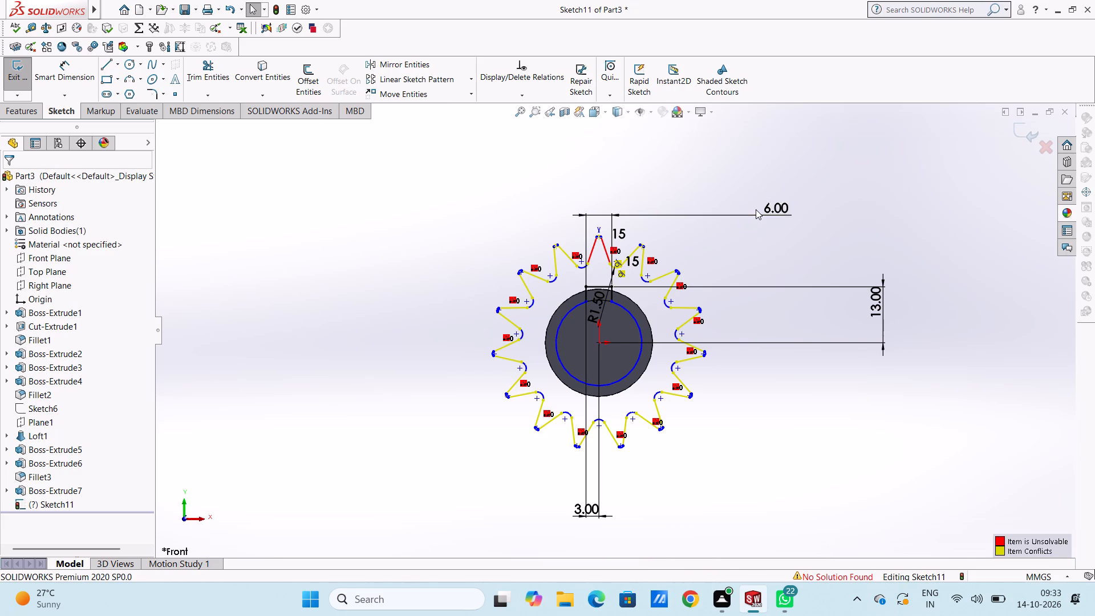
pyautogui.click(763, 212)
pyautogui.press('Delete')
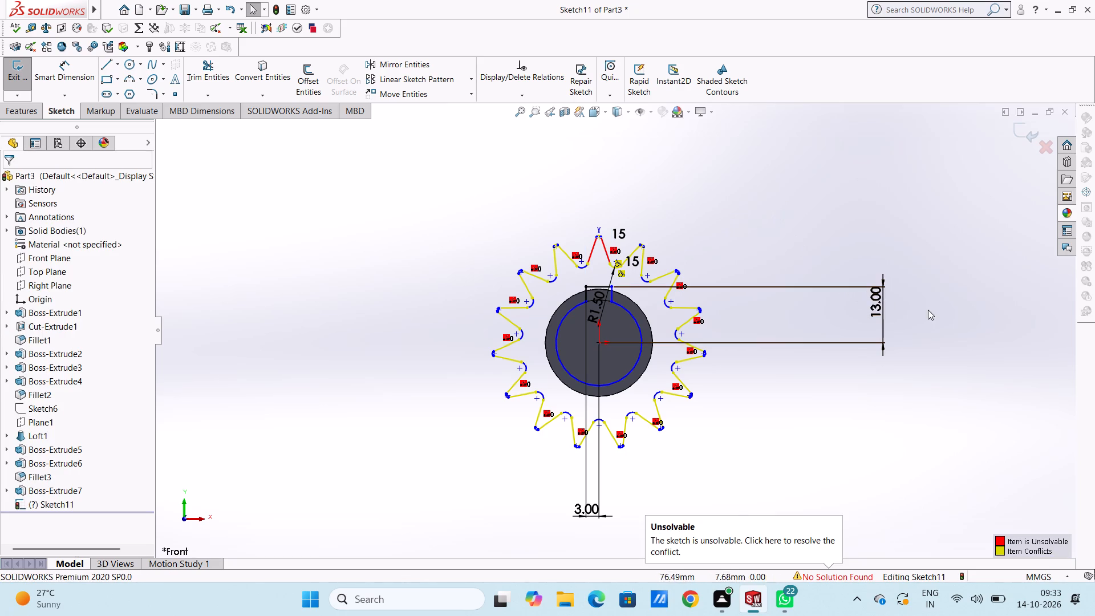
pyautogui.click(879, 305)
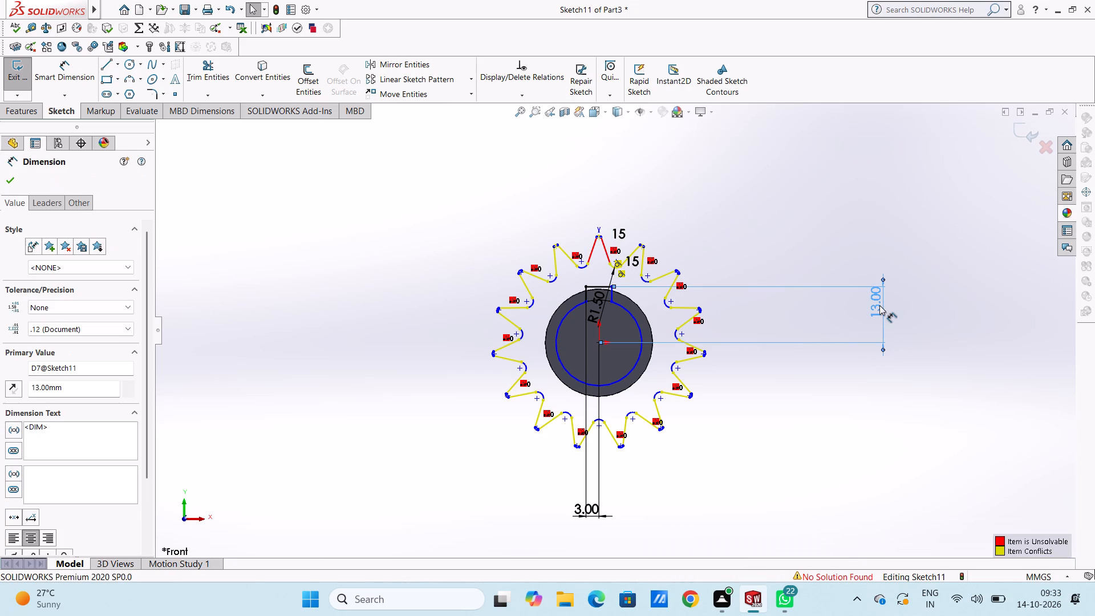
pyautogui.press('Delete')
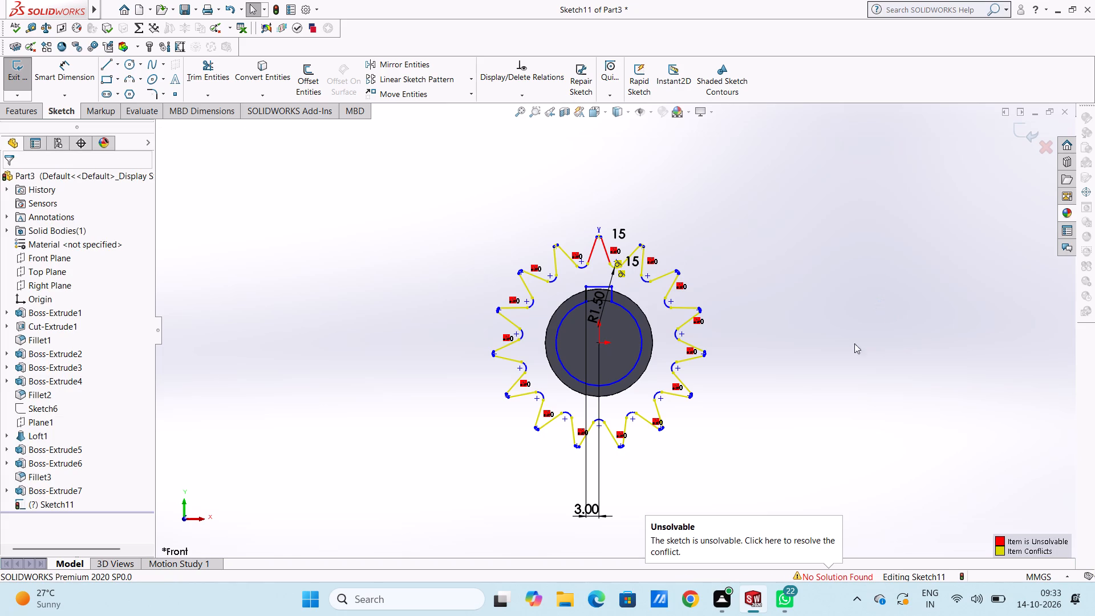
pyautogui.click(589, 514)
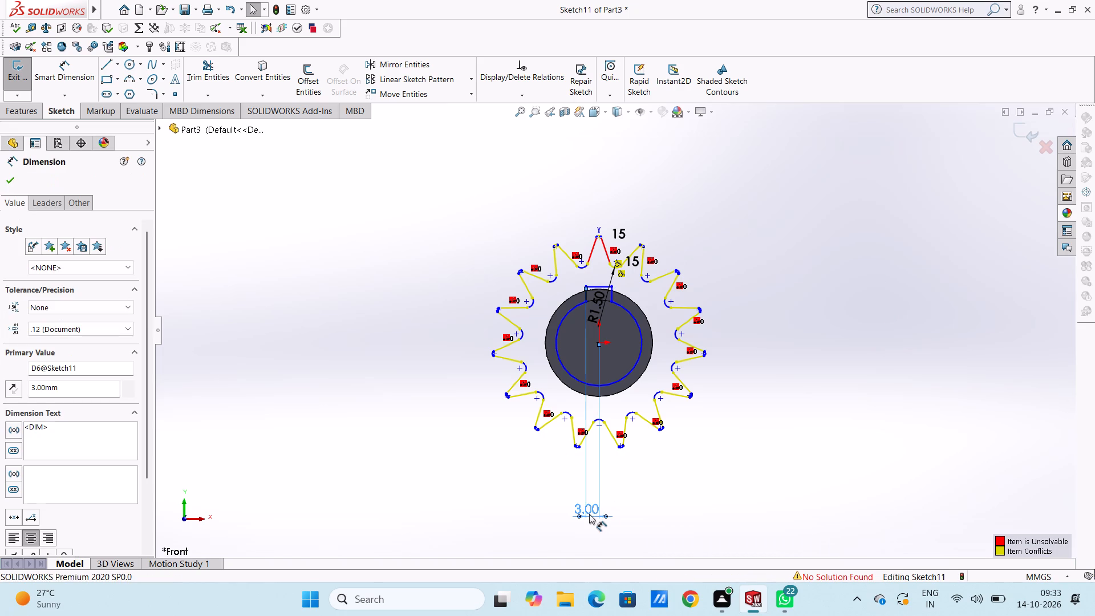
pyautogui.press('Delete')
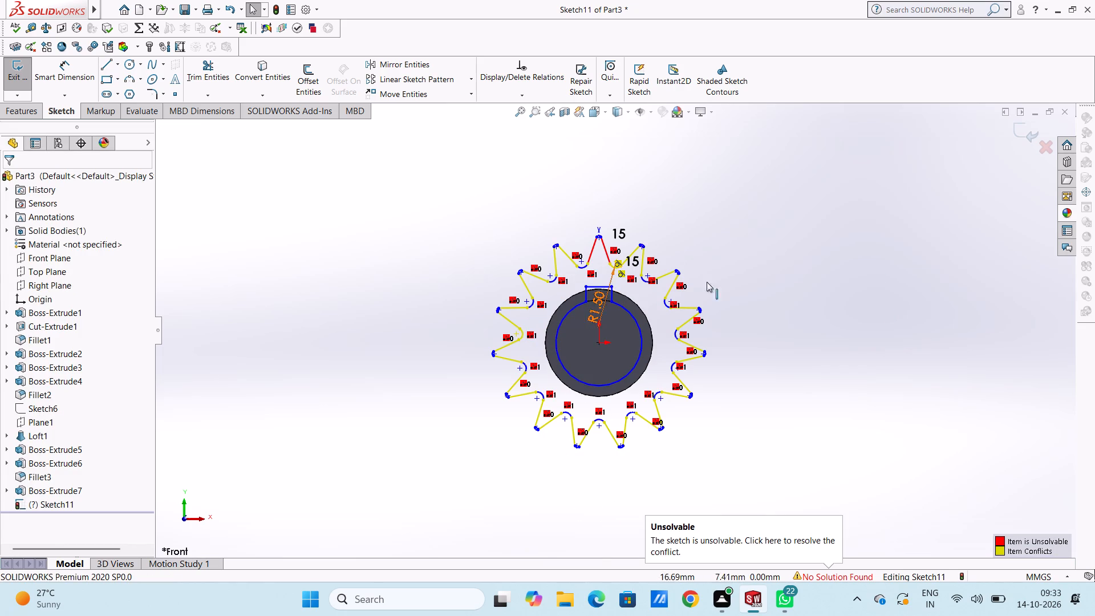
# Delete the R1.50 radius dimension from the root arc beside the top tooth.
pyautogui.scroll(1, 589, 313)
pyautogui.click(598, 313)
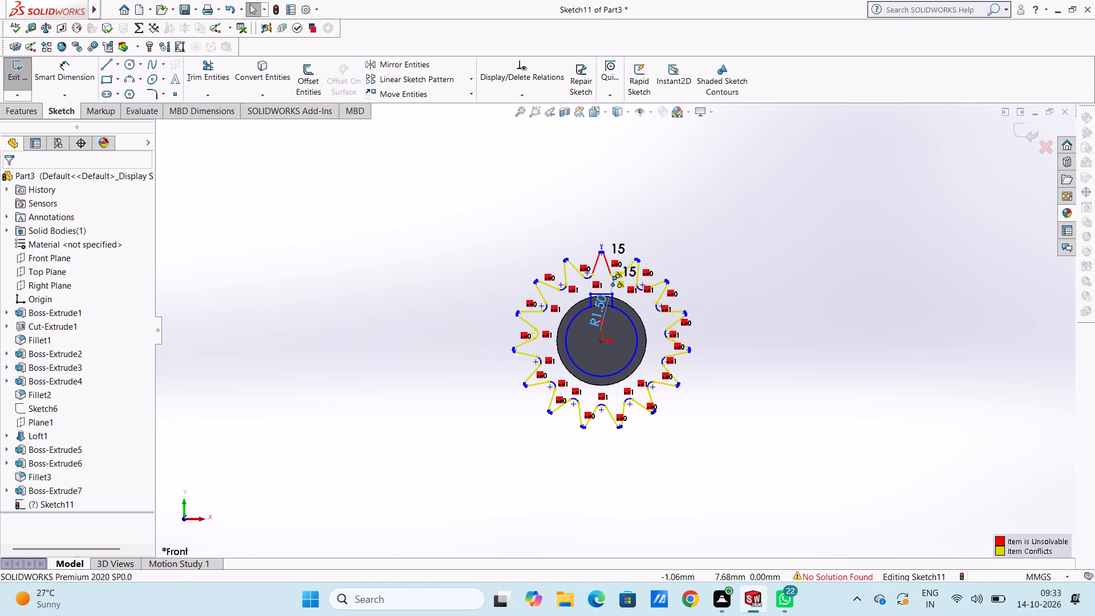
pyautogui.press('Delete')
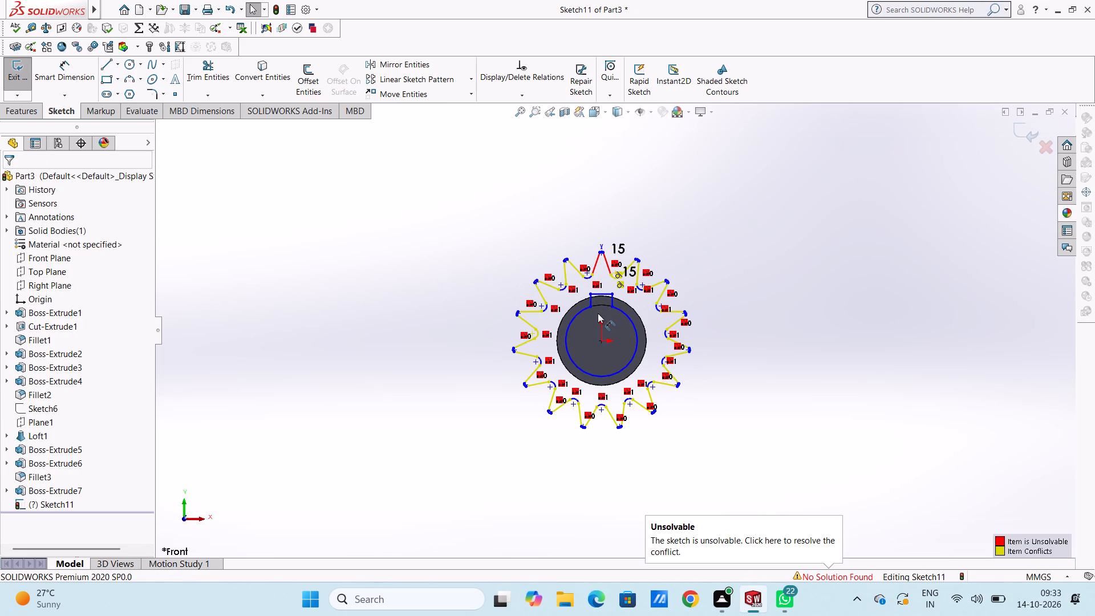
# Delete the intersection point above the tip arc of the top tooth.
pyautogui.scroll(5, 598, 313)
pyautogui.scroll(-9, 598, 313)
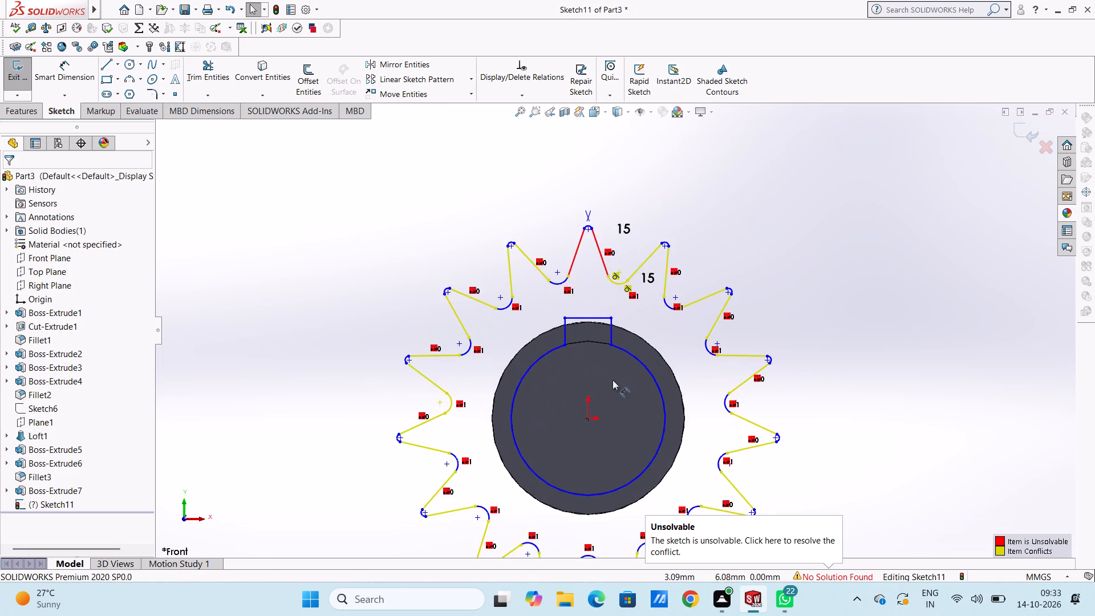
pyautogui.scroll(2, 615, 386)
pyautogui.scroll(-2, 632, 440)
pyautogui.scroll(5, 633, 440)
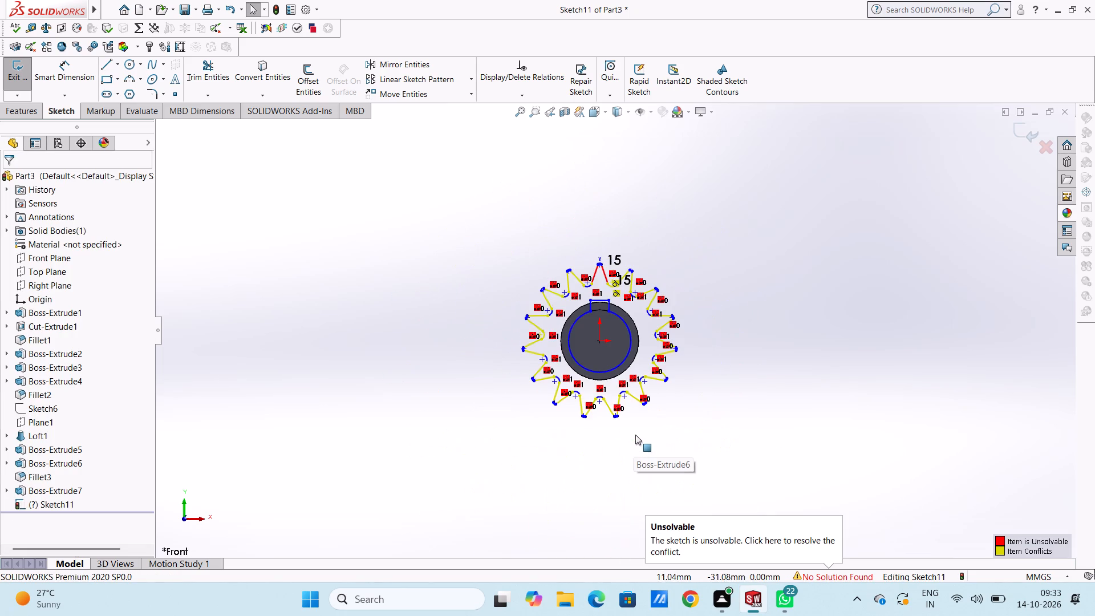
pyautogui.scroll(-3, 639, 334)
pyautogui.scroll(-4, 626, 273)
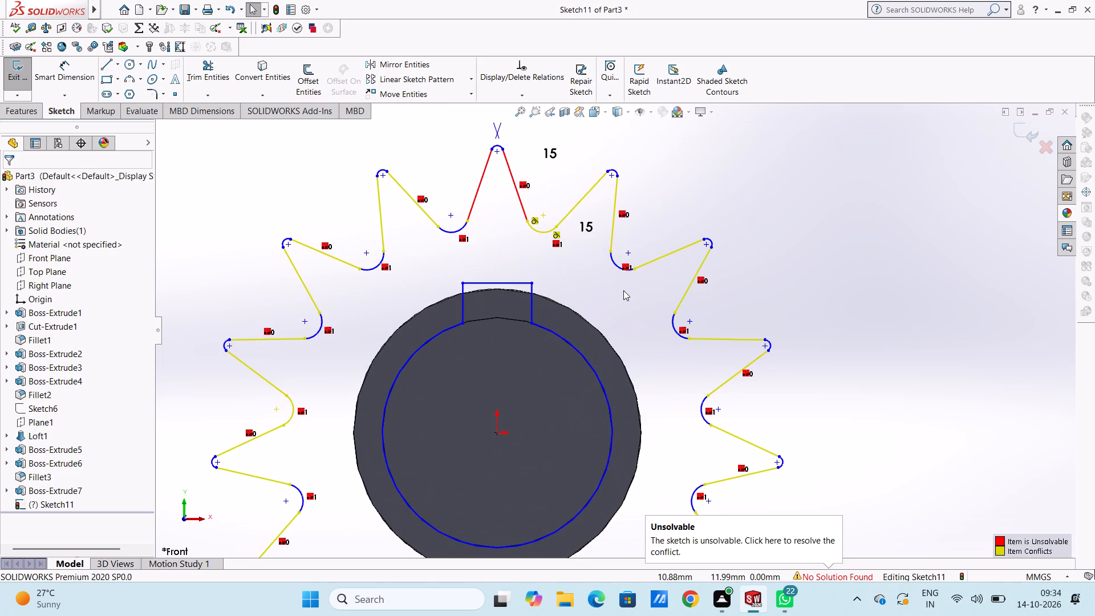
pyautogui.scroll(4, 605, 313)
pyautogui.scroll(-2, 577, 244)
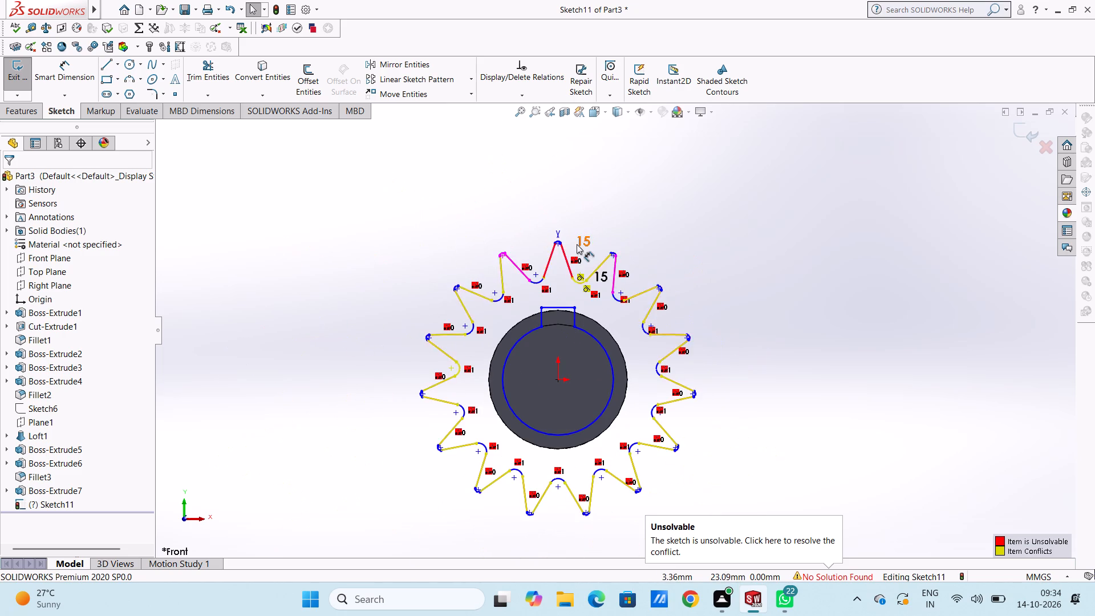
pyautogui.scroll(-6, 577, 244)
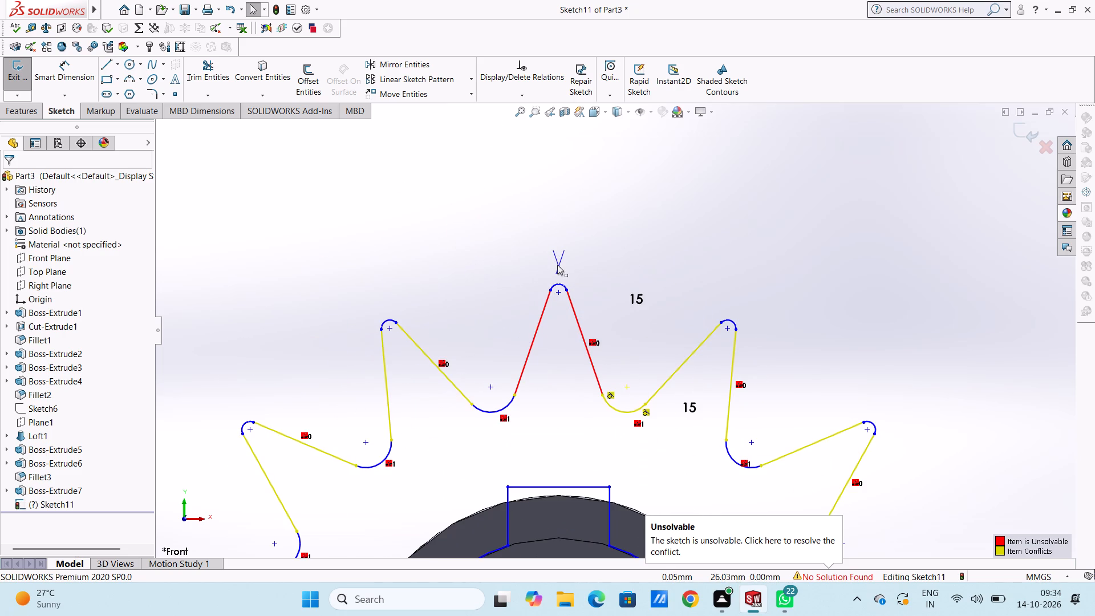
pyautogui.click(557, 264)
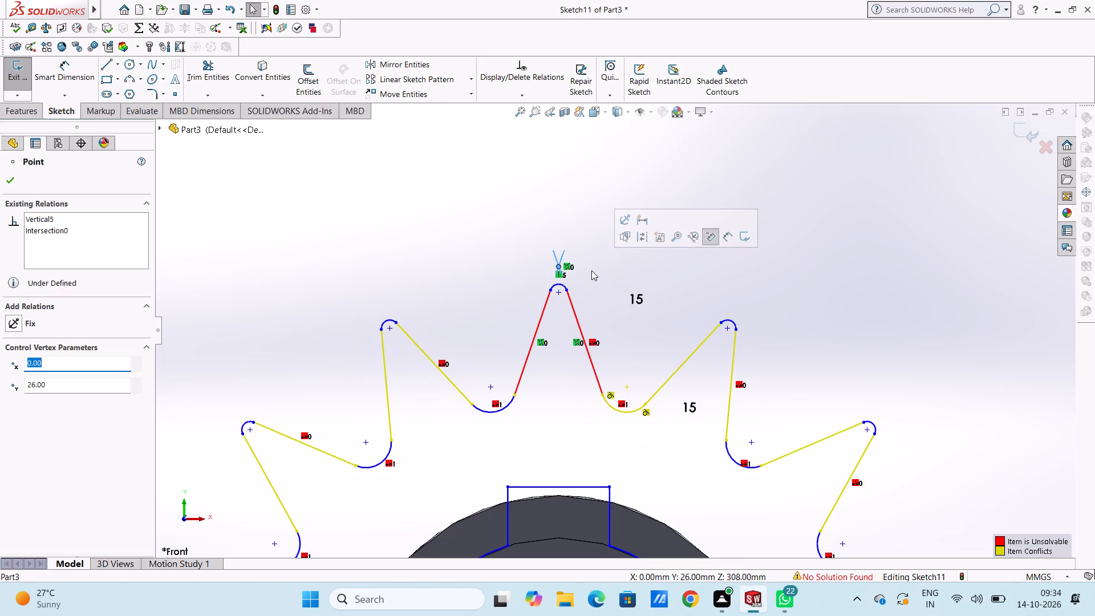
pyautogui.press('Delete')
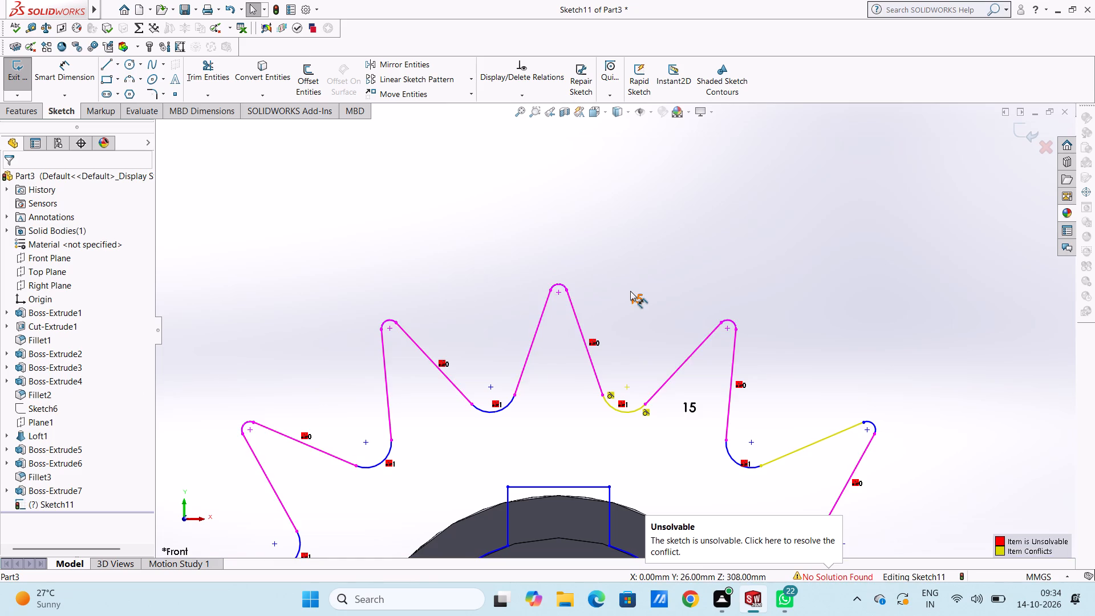
# Examine the gear profile around the top teeth for the remaining conflicting relations.
pyautogui.scroll(-4, 630, 291)
pyautogui.scroll(17, 630, 291)
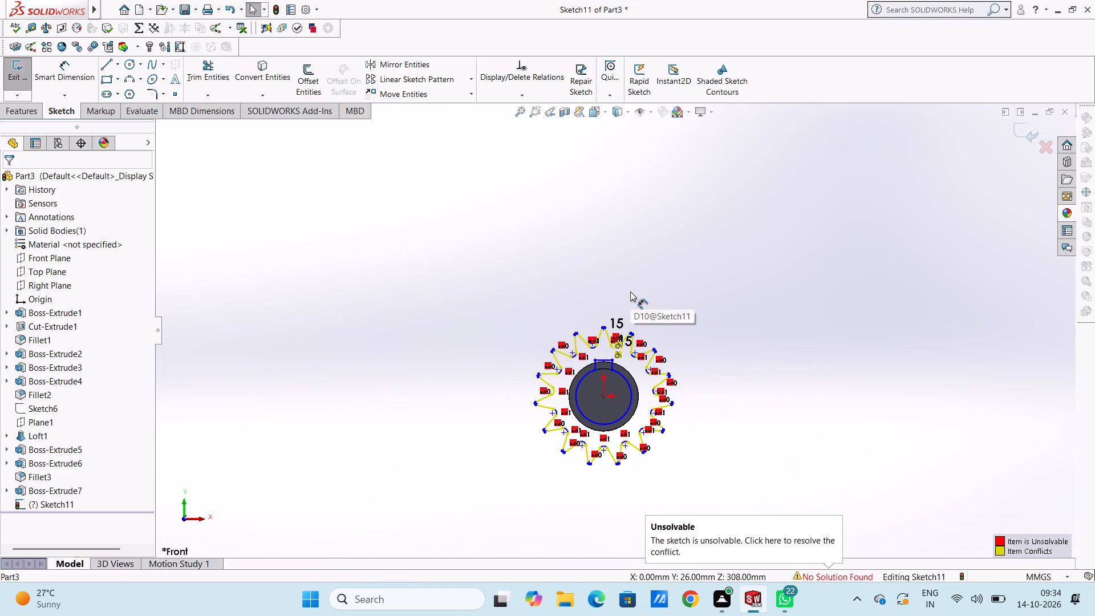
pyautogui.scroll(-7, 619, 439)
pyautogui.scroll(-1, 607, 241)
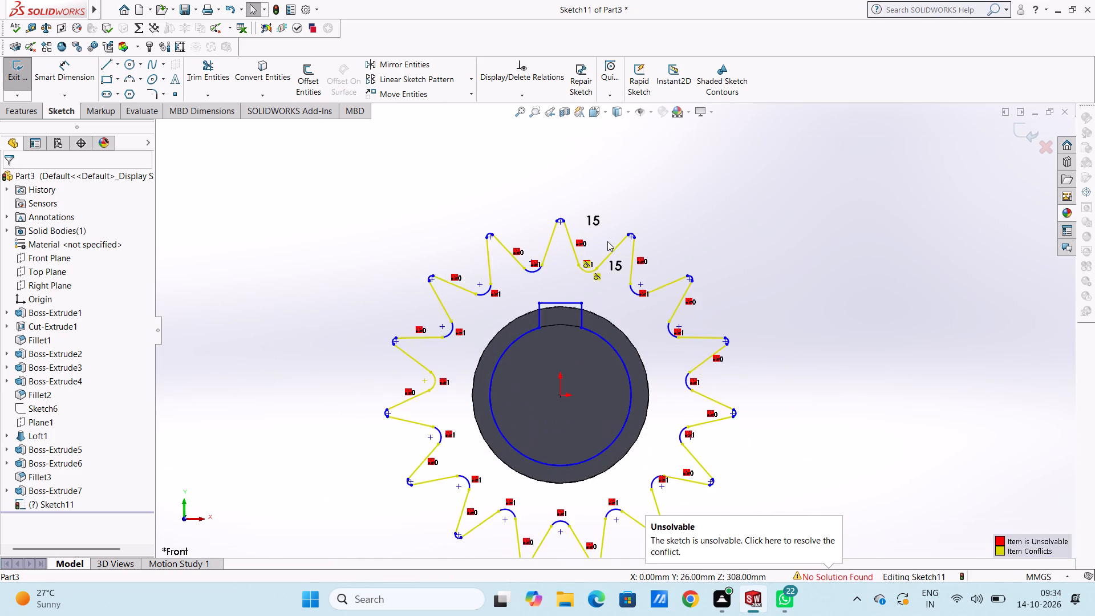
pyautogui.scroll(-1, 602, 257)
pyautogui.scroll(2, 602, 310)
pyautogui.scroll(-2, 603, 310)
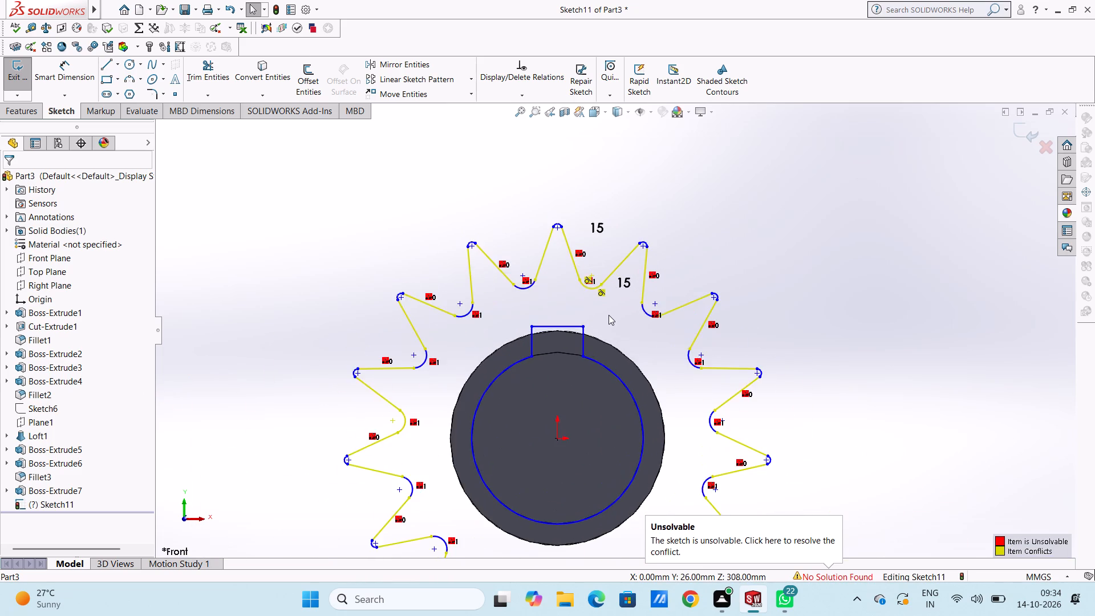
pyautogui.scroll(3, 610, 317)
pyautogui.scroll(-3, 621, 329)
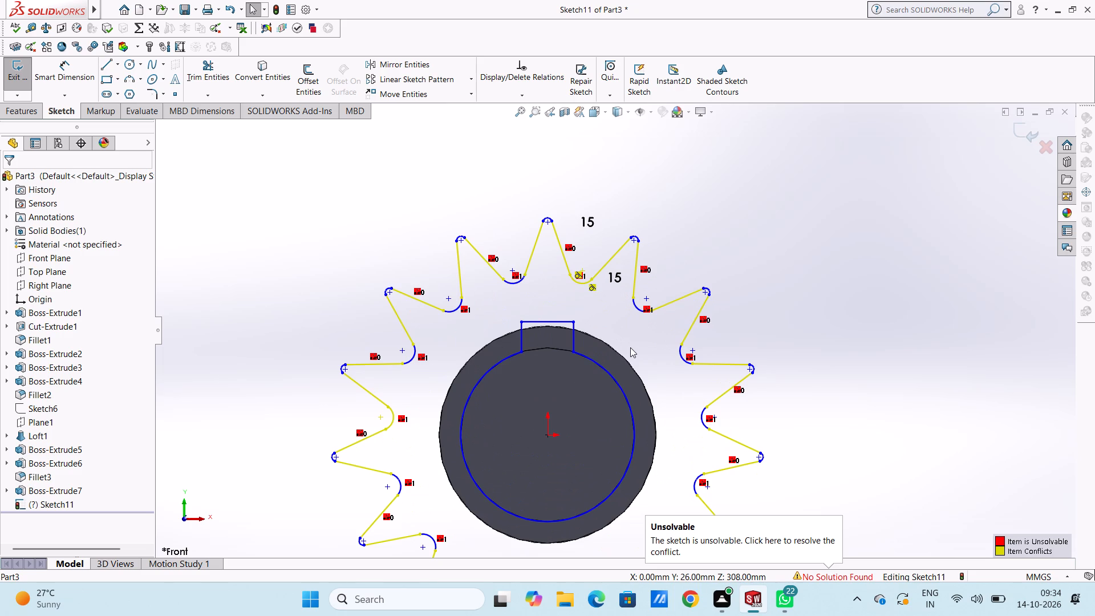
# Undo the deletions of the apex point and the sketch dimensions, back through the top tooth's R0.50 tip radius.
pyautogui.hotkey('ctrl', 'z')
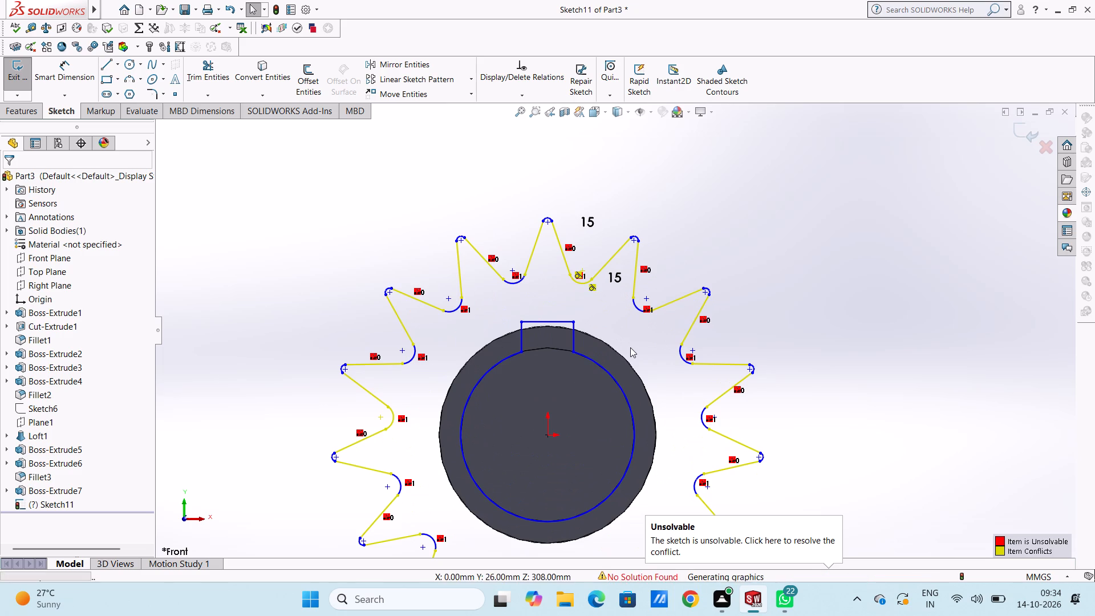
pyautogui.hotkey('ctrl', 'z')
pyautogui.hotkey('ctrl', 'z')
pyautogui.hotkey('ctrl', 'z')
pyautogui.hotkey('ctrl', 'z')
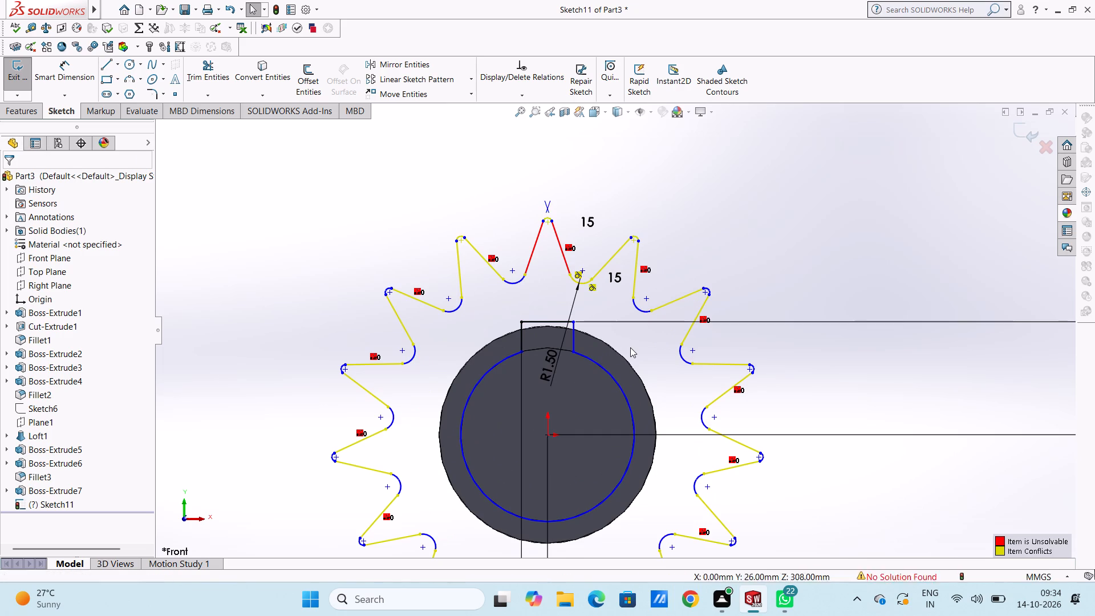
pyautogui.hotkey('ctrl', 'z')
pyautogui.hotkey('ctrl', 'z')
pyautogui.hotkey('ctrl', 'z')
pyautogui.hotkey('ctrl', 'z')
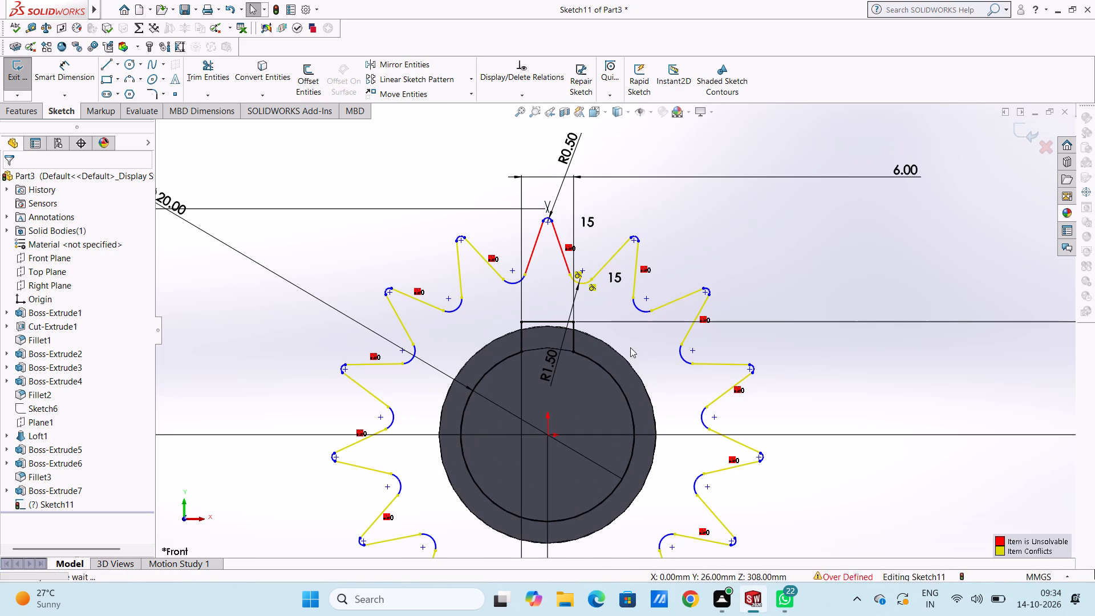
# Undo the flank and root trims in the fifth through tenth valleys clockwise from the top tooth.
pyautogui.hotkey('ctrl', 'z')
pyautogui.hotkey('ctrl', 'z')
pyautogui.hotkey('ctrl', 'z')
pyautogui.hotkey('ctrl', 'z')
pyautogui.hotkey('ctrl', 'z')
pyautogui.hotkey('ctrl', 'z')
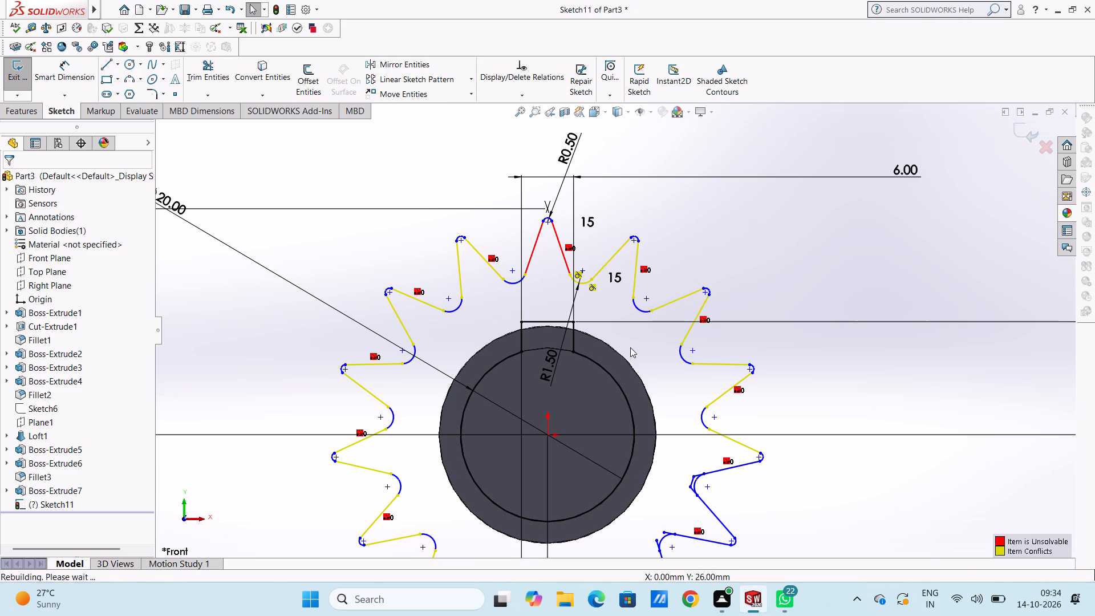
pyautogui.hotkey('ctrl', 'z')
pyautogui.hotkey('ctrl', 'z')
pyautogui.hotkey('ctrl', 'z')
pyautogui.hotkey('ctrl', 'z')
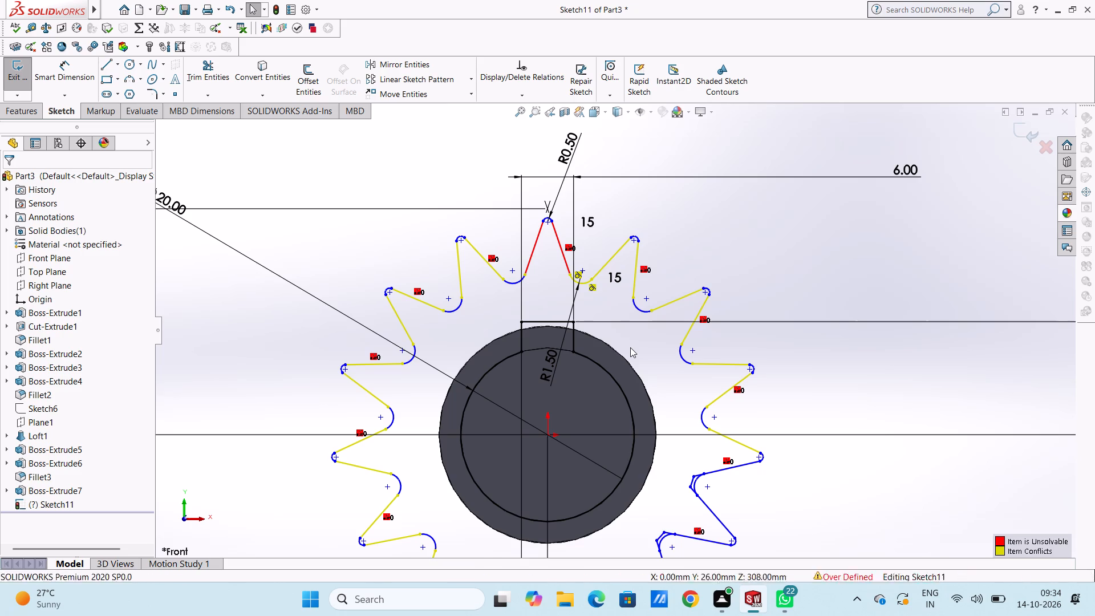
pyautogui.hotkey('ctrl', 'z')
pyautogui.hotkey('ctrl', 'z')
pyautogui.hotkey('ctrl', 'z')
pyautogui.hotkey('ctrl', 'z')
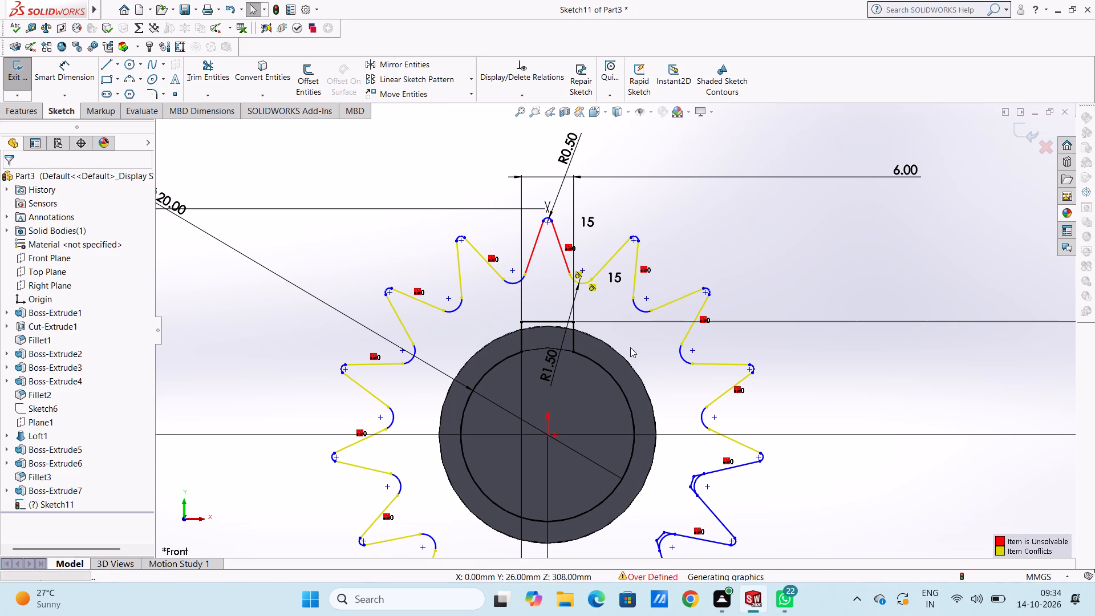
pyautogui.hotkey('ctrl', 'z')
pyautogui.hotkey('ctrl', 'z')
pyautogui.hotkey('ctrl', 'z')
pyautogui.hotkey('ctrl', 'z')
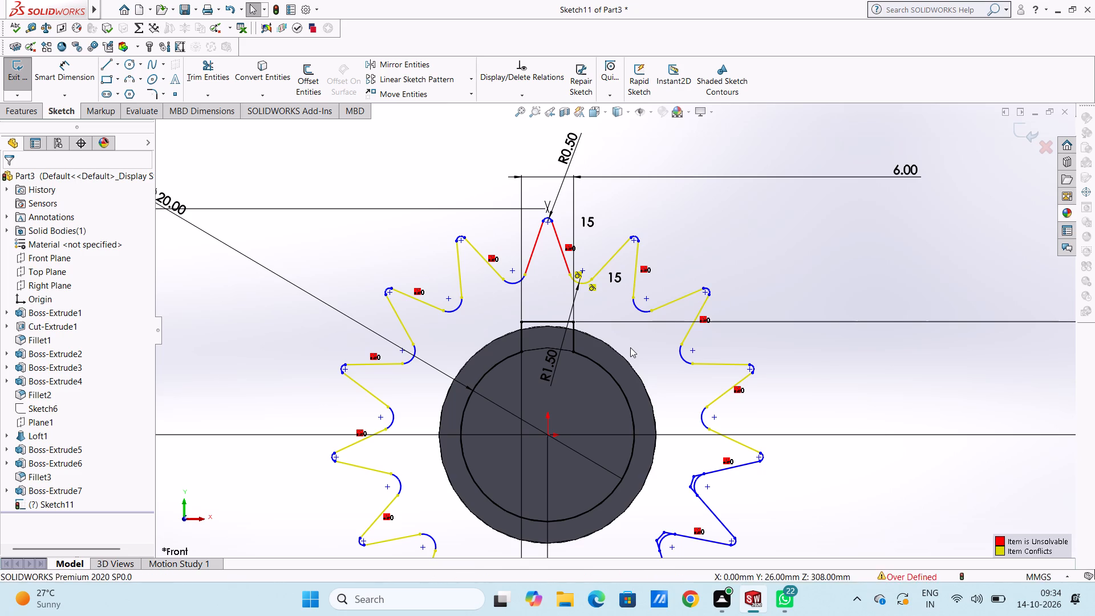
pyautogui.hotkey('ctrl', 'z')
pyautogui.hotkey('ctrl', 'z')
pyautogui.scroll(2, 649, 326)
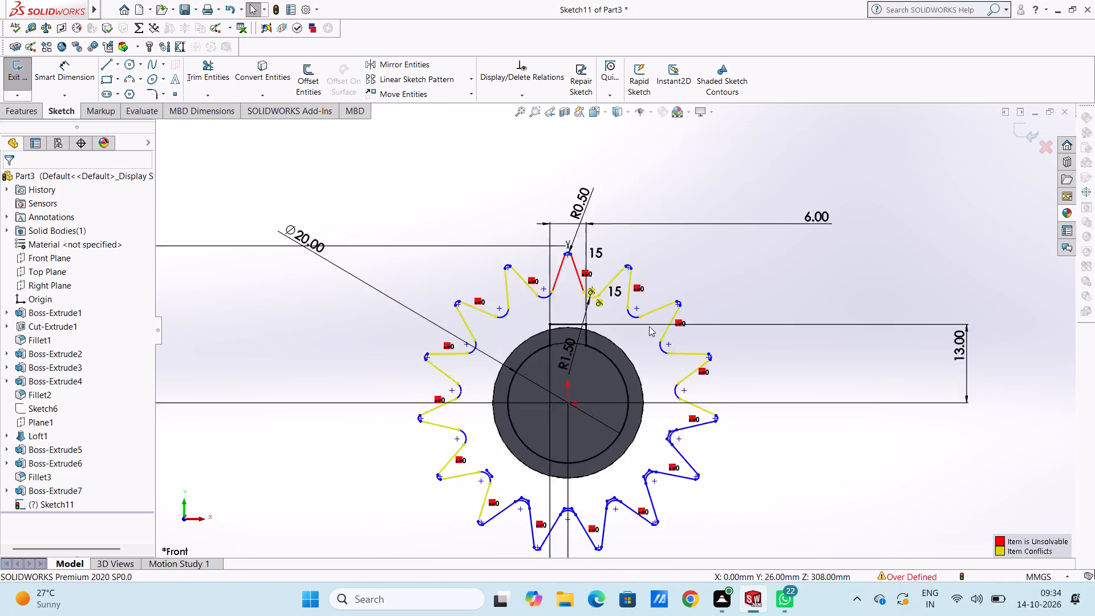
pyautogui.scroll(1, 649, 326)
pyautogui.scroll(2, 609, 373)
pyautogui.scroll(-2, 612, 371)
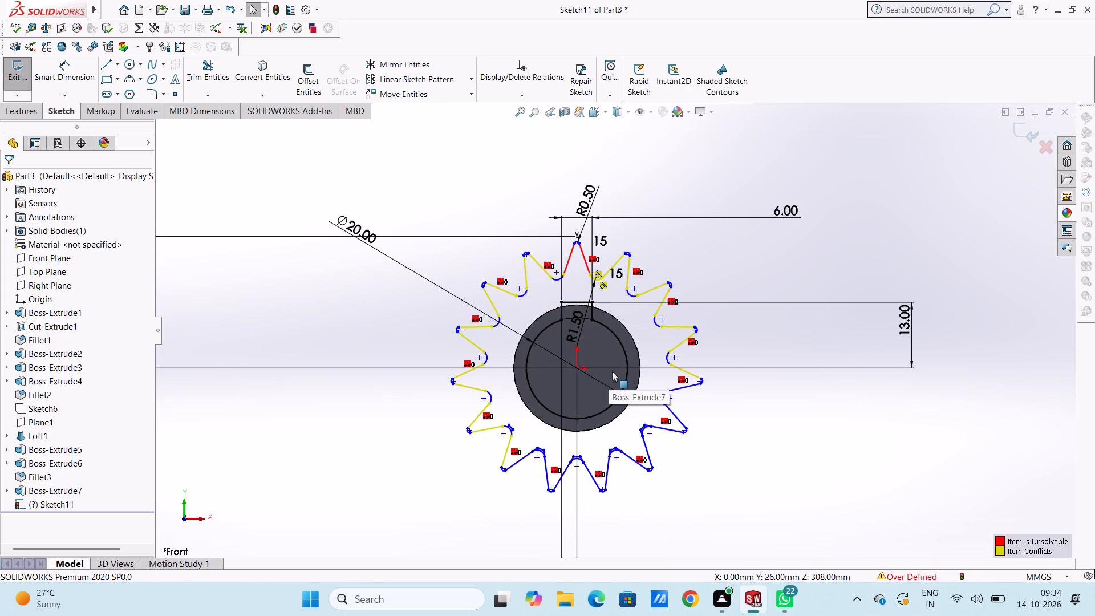
# Undo the remaining trims in the fourth valley and the flank trims in the third valley clockwise from the top tooth.
pyautogui.hotkey('ctrl', 'z')
pyautogui.hotkey('ctrl', 'z')
pyautogui.hotkey('ctrl', 'z')
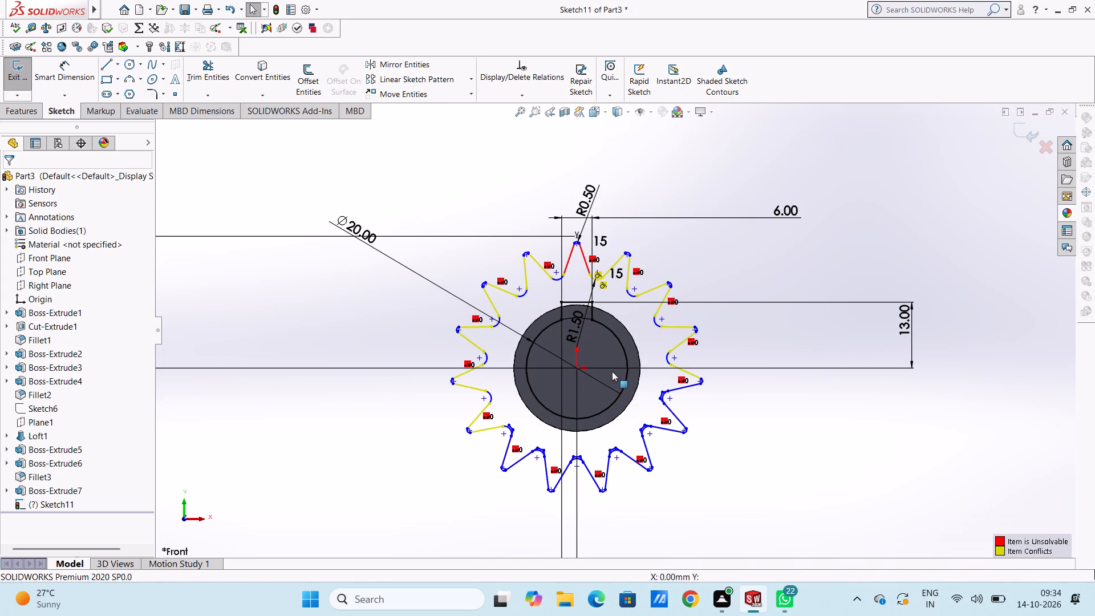
pyautogui.hotkey('ctrl', 'z')
pyautogui.hotkey('ctrl', 'z')
pyautogui.hotkey('ctrl', 'z')
pyautogui.hotkey('ctrl', 'z')
pyautogui.hotkey('ctrl', 'z')
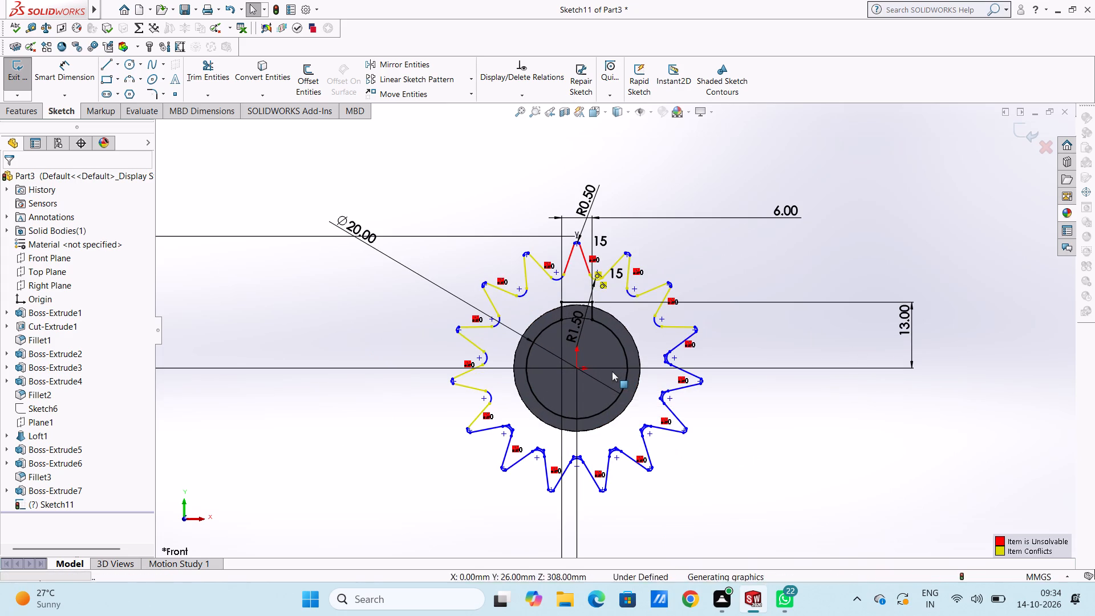
pyautogui.hotkey('ctrl', 'z')
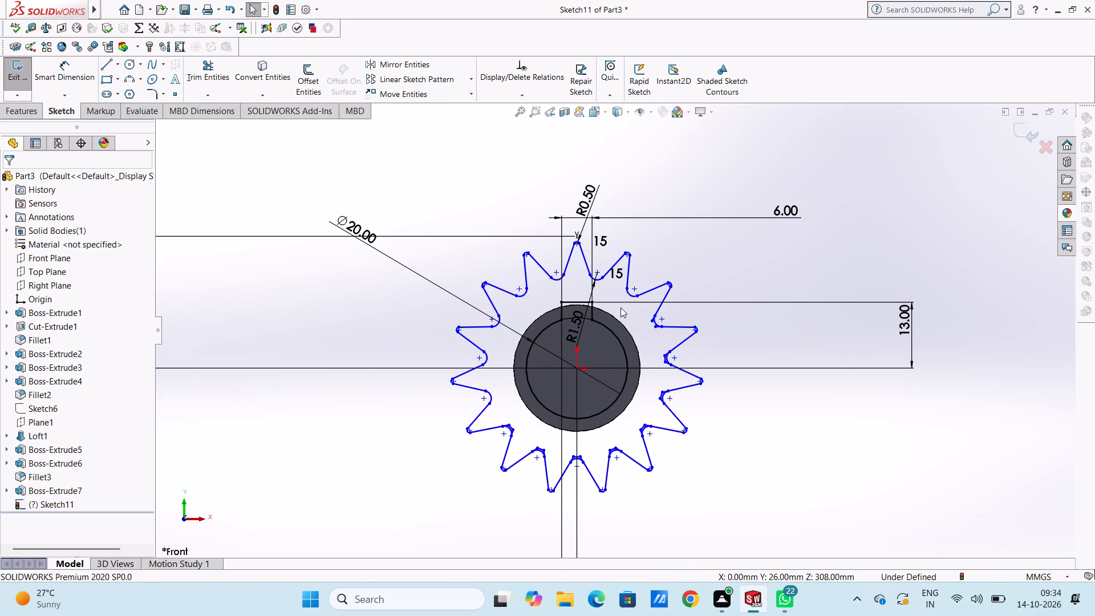
# Trim the overhanging end of the left flank in the tenth valley clockwise from the top tooth.
pyautogui.scroll(-3, 628, 355)
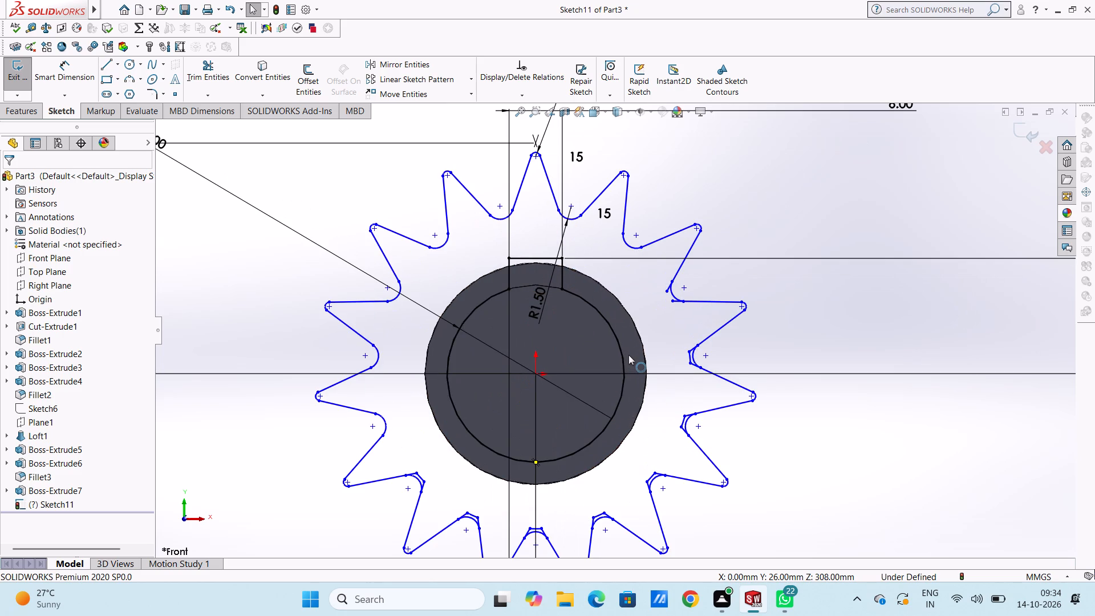
pyautogui.scroll(-3, 688, 327)
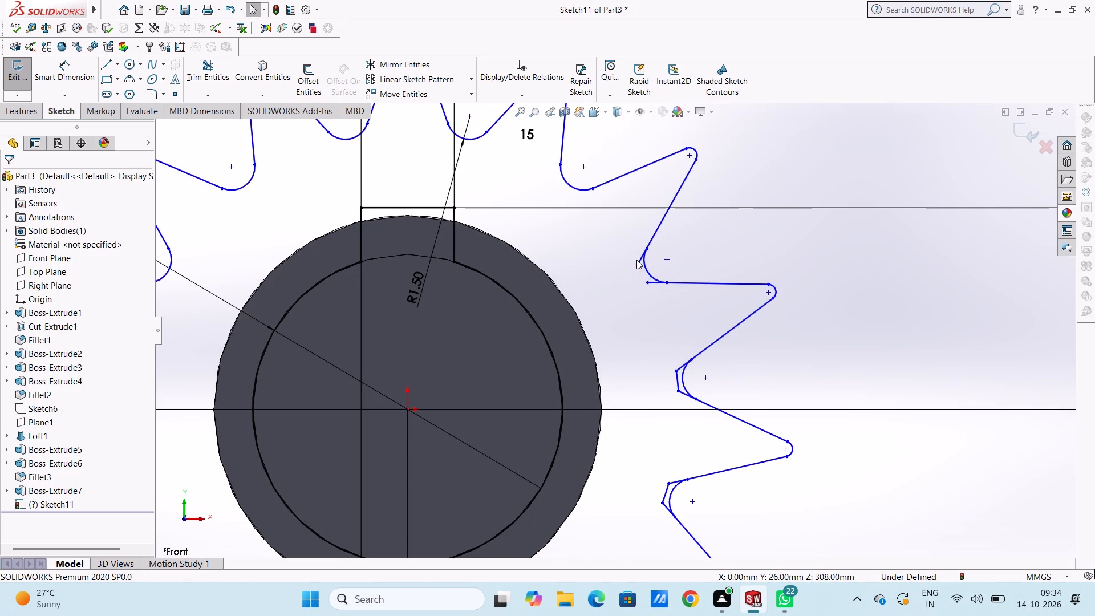
pyautogui.scroll(6, 634, 252)
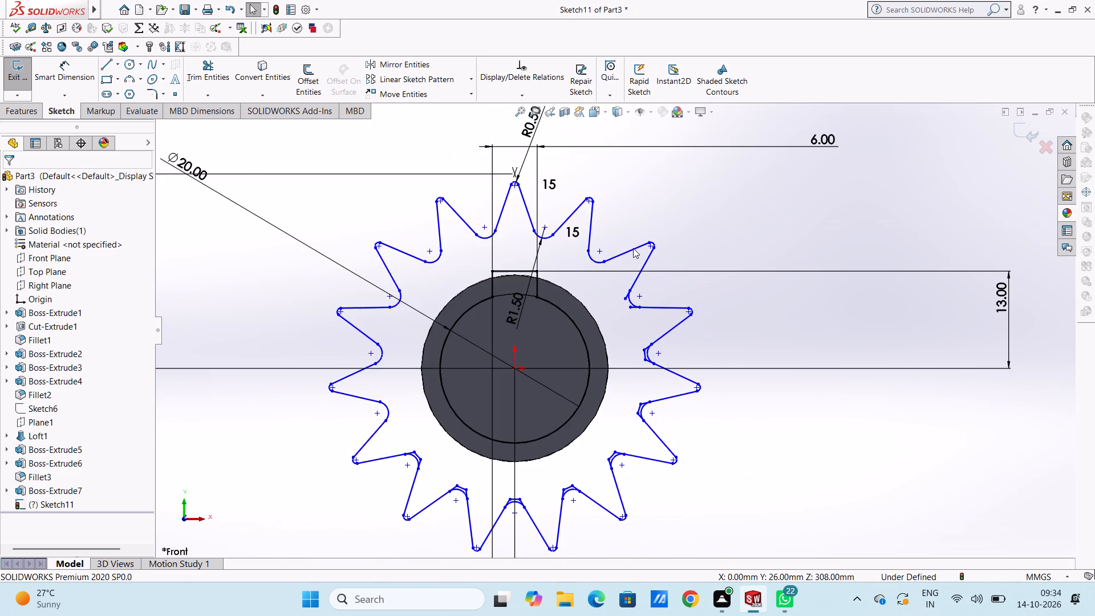
pyautogui.scroll(-3, 593, 418)
pyautogui.scroll(5, 593, 418)
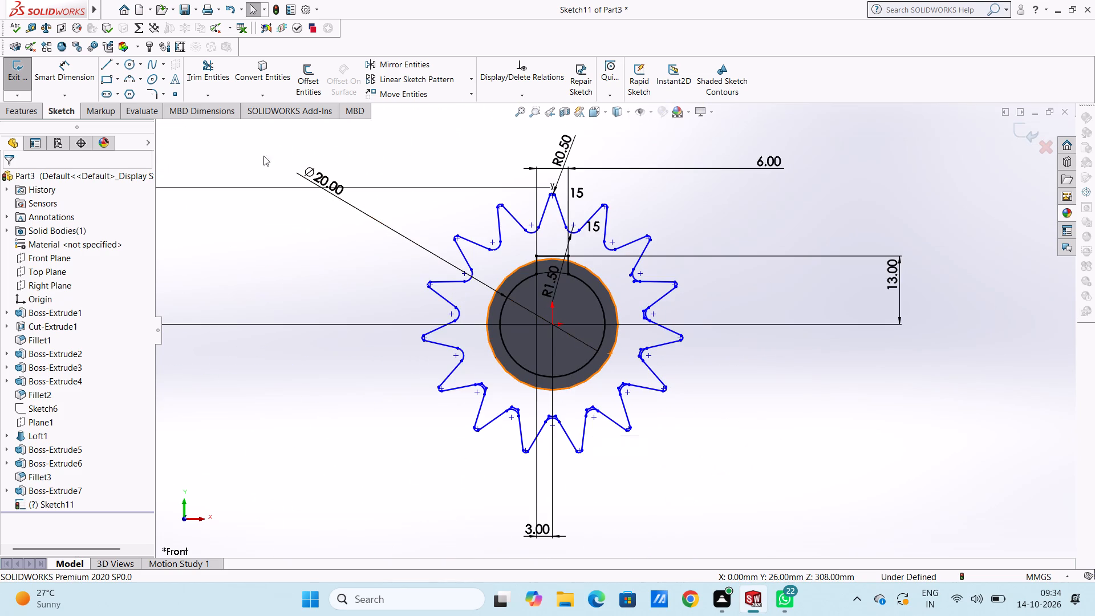
pyautogui.click(209, 66)
pyautogui.scroll(-4, 598, 415)
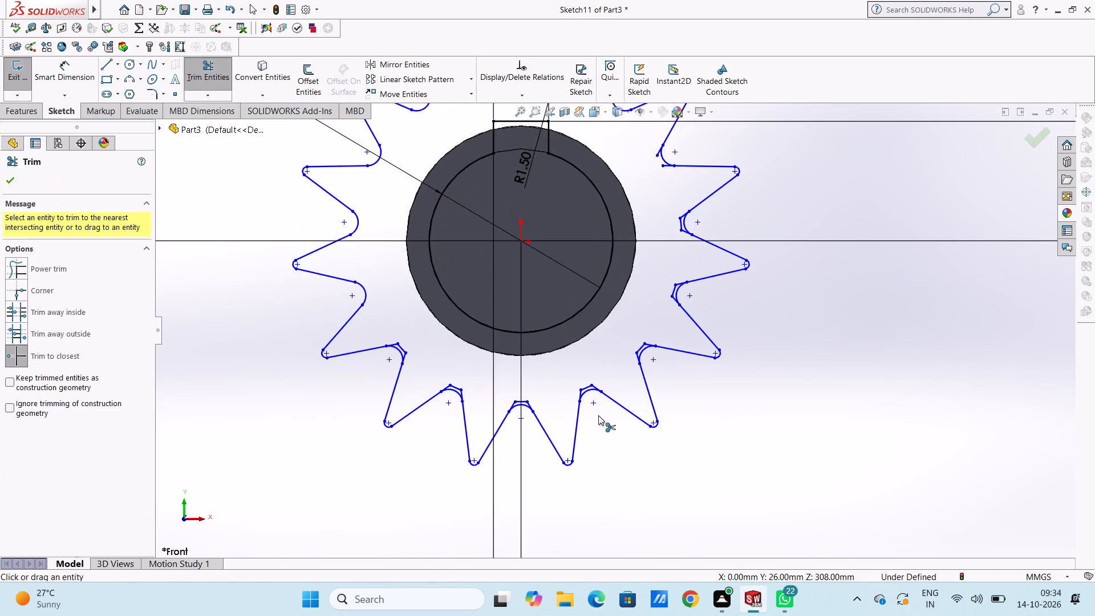
pyautogui.scroll(-1, 494, 394)
pyautogui.click(334, 306)
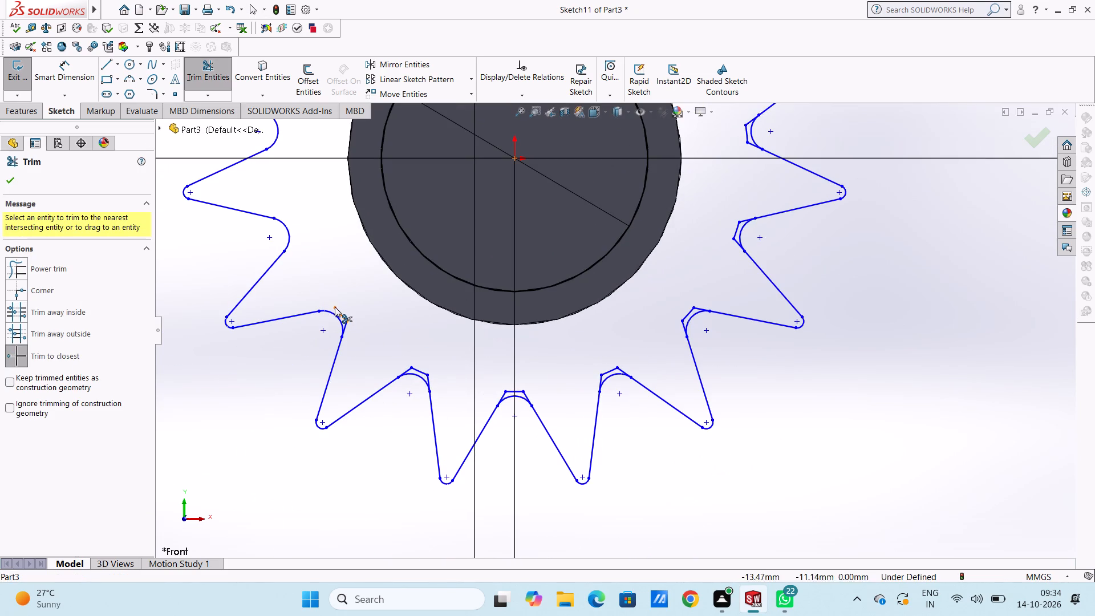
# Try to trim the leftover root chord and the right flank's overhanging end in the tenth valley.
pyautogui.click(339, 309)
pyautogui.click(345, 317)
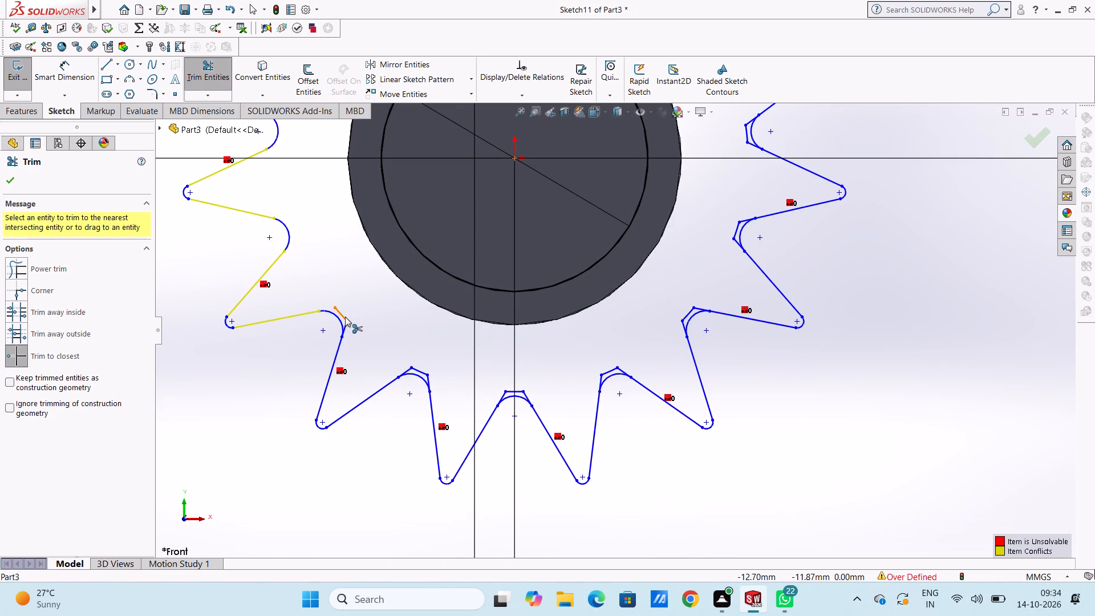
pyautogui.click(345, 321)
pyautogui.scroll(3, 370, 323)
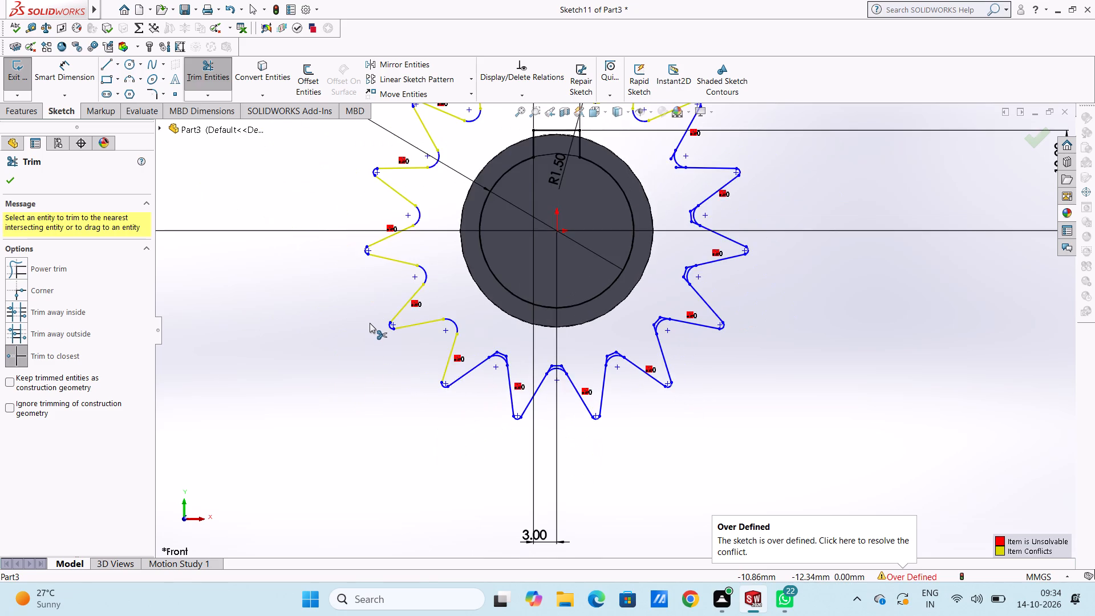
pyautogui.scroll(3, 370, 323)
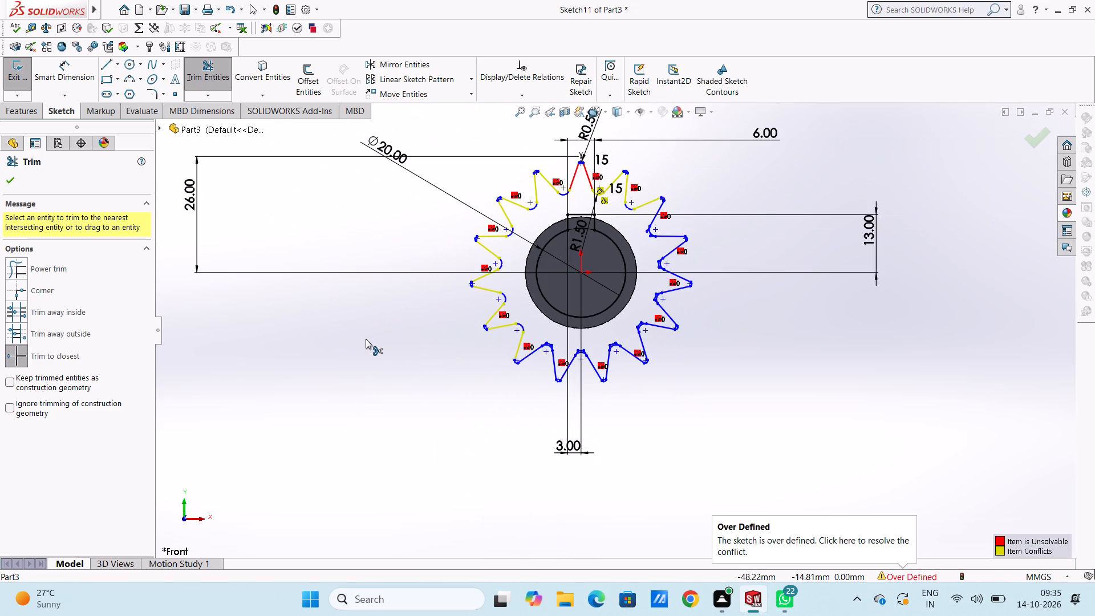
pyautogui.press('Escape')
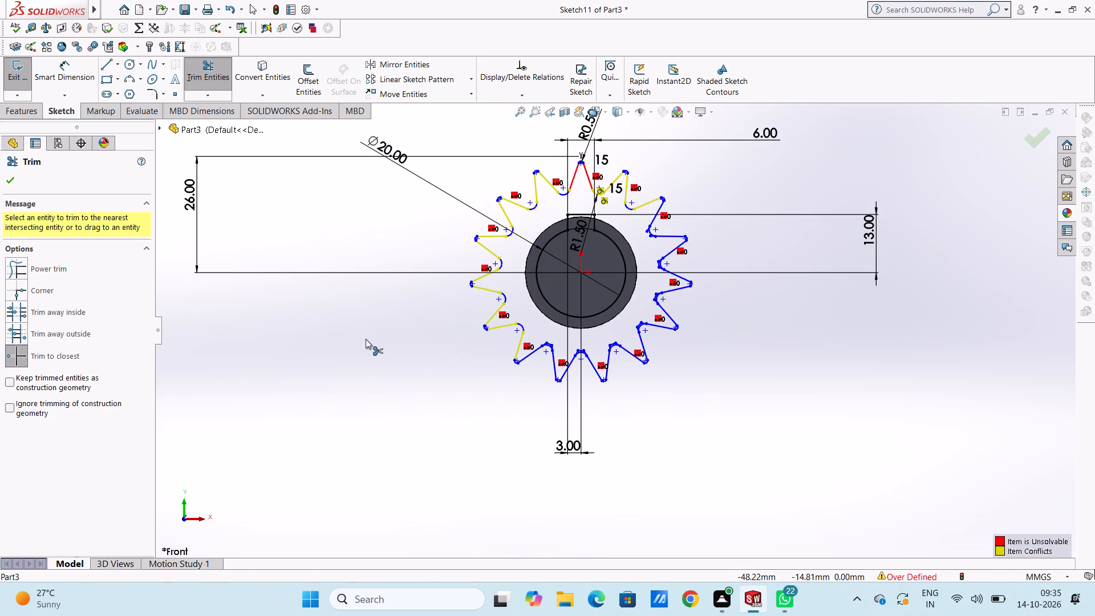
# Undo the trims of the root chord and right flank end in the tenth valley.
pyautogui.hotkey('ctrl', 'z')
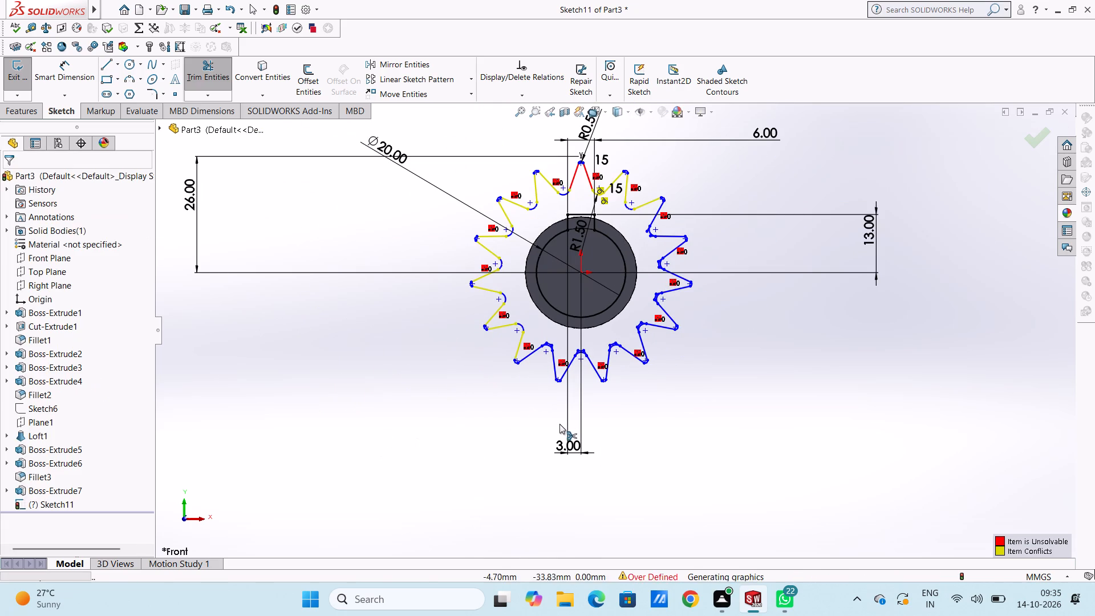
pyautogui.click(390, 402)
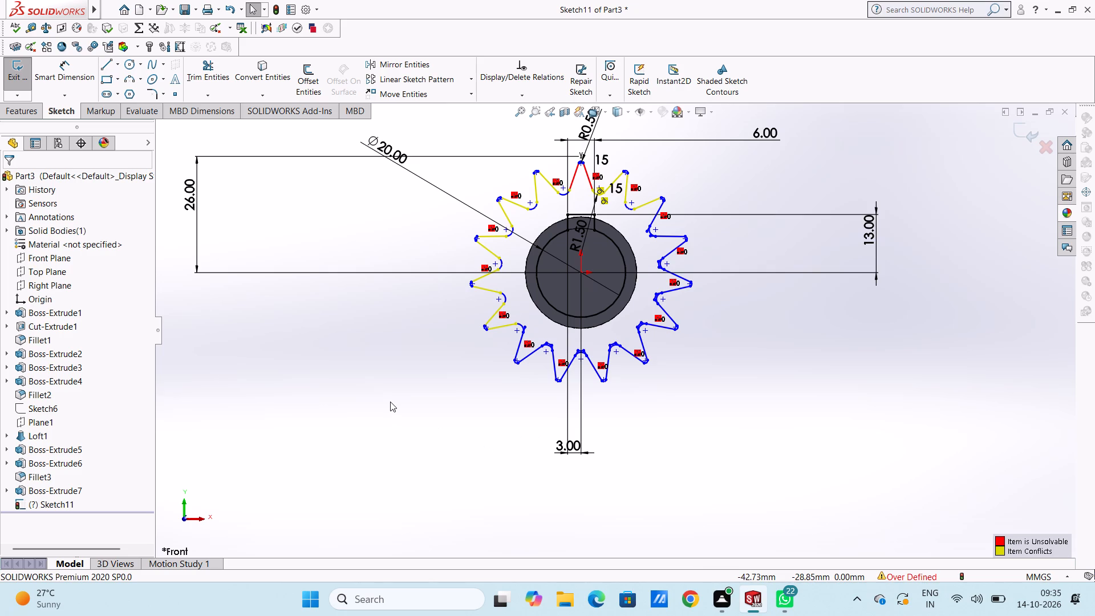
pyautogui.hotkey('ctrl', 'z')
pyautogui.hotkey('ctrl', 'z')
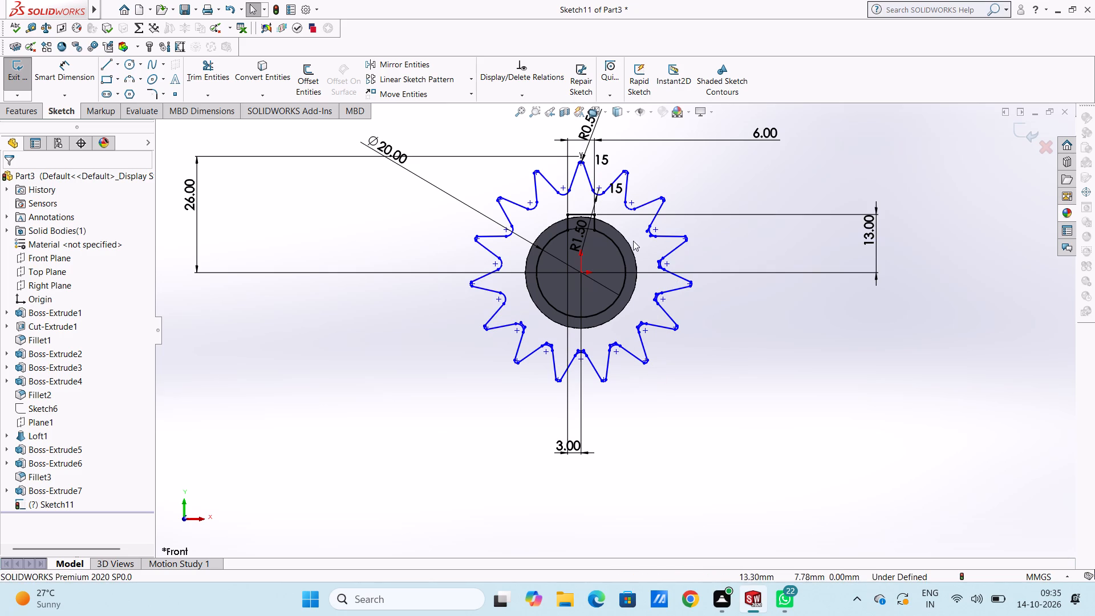
# Delete the R0.50 tip radius dimension on the top tooth and the R1.50 root radius dimension beside it.
pyautogui.scroll(4, 627, 218)
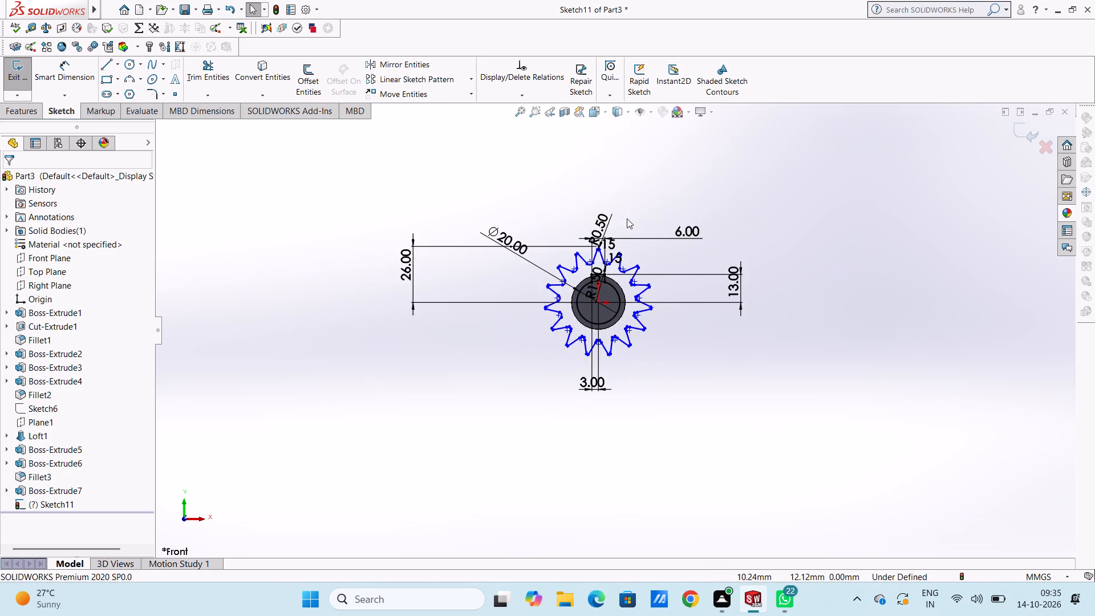
pyautogui.scroll(-7, 638, 257)
pyautogui.scroll(4, 625, 331)
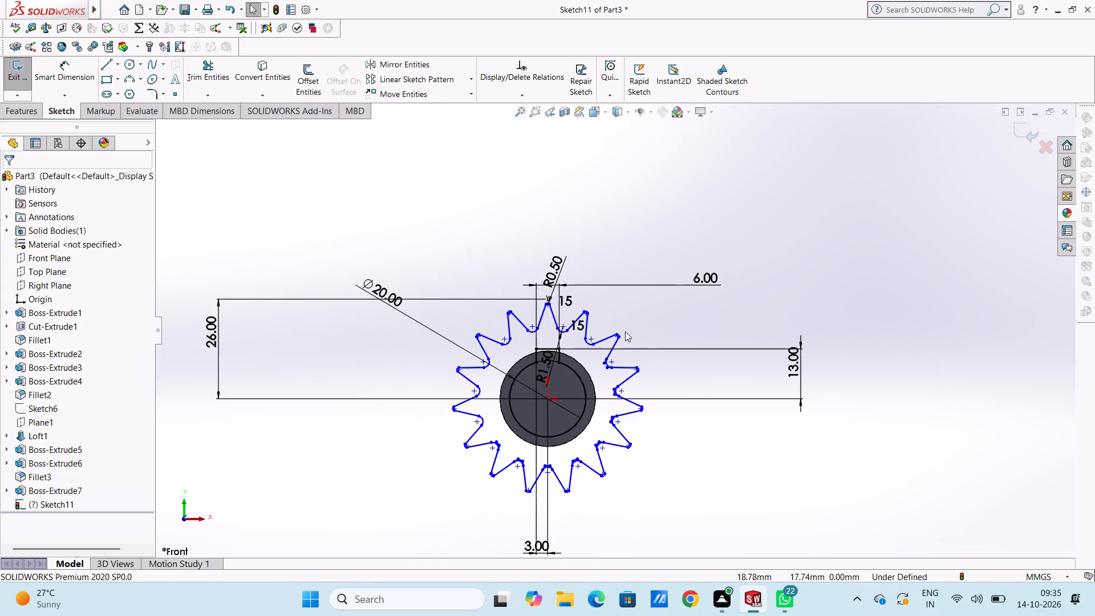
pyautogui.scroll(-3, 596, 422)
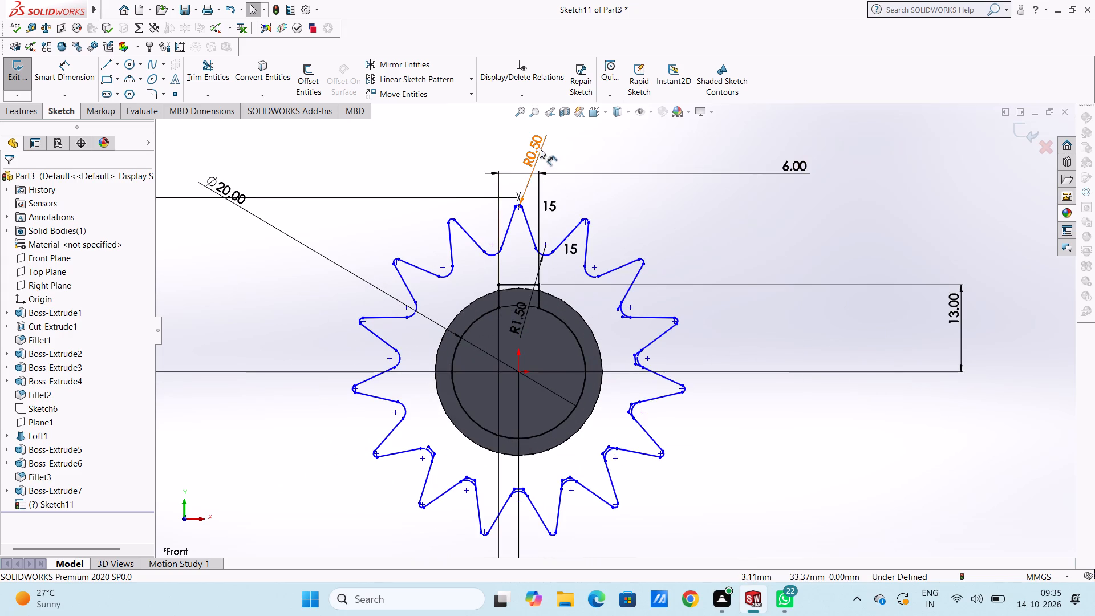
pyautogui.click(540, 148)
pyautogui.scroll(-1, 540, 148)
pyautogui.press('Delete')
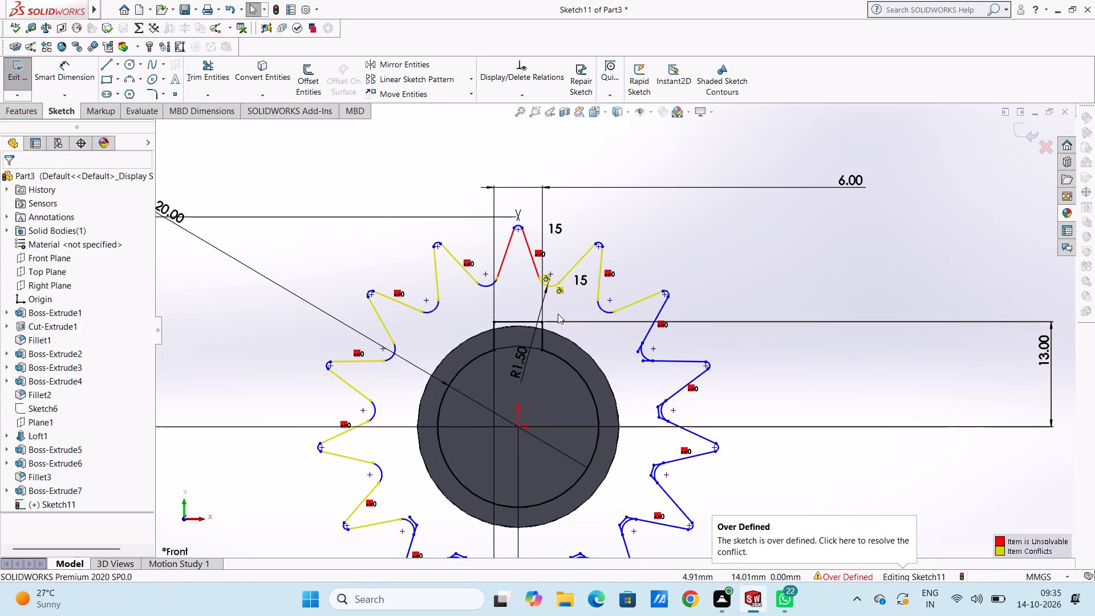
pyautogui.click(528, 354)
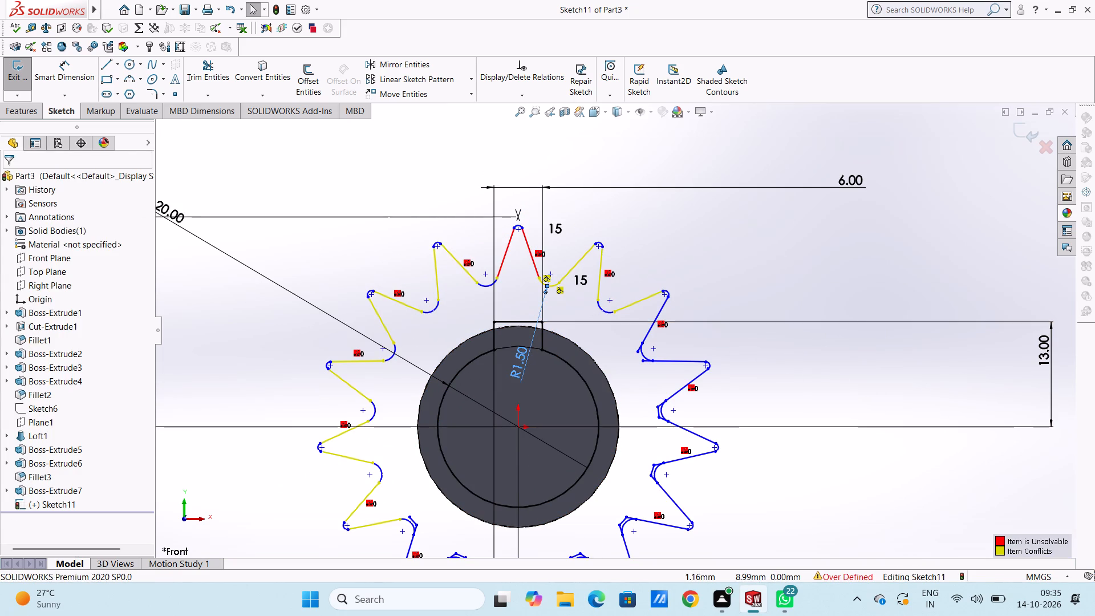
pyautogui.press('Delete')
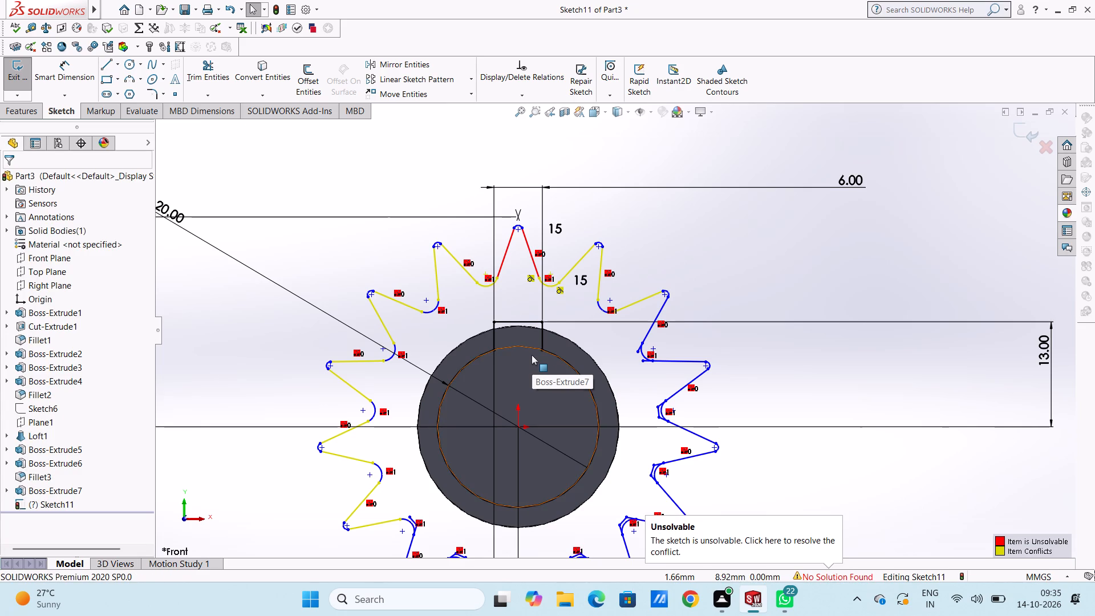
# Trim both overhanging flank ends inside the root arc of the third valley clockwise from the top tooth.
pyautogui.scroll(3, 532, 354)
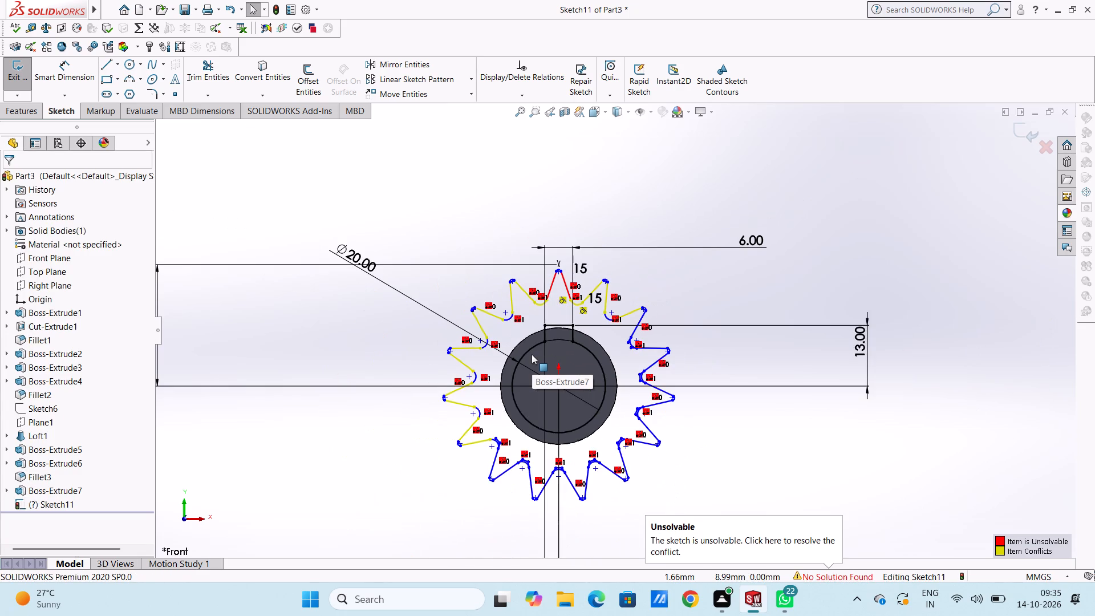
pyautogui.scroll(-3, 741, 329)
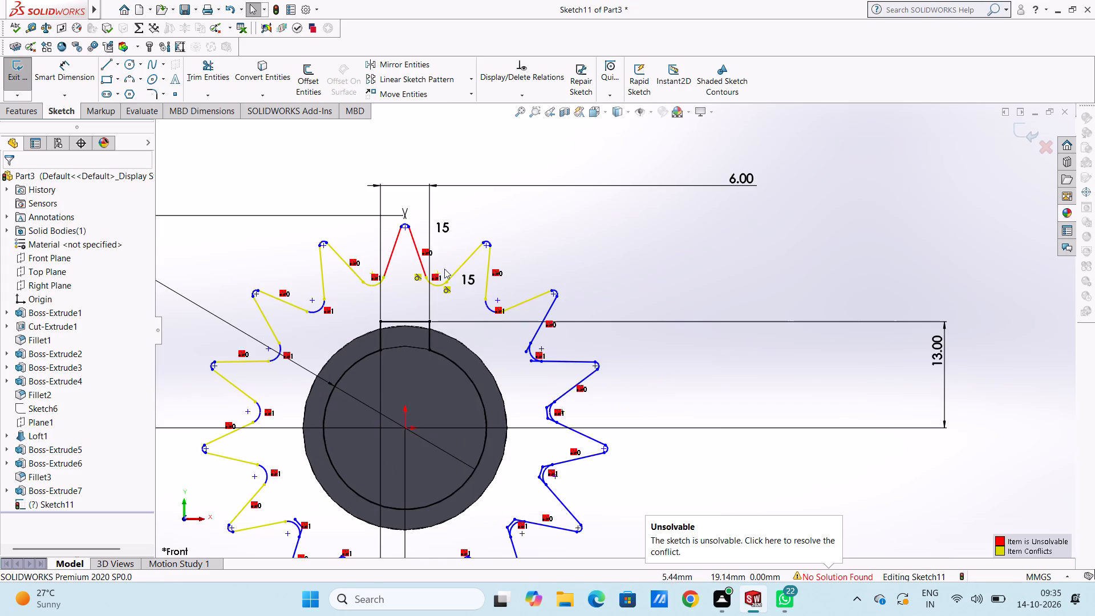
pyautogui.click(213, 68)
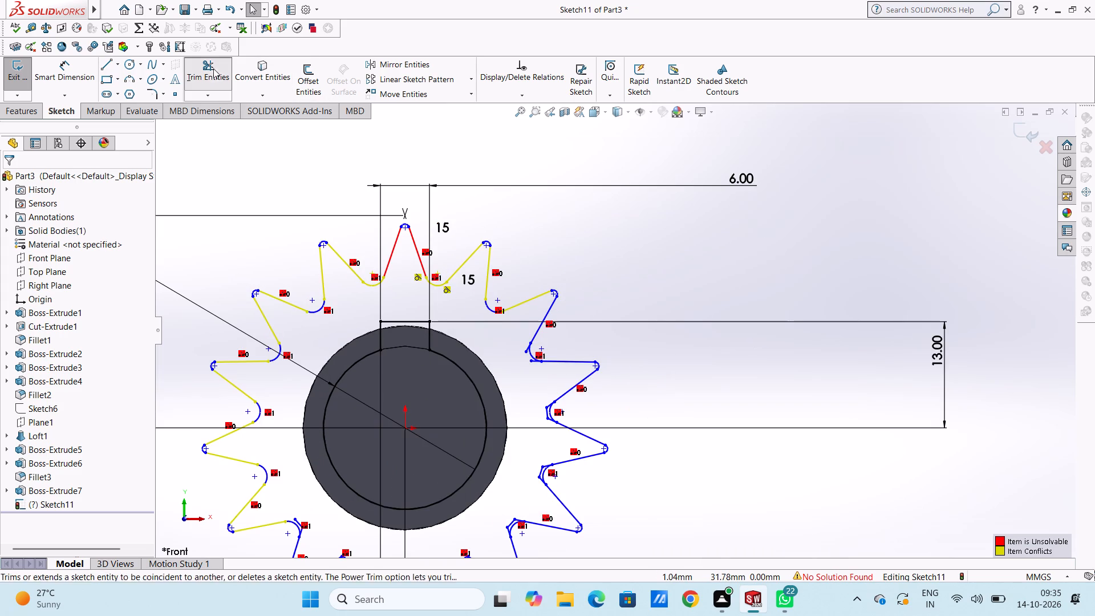
pyautogui.scroll(3, 542, 382)
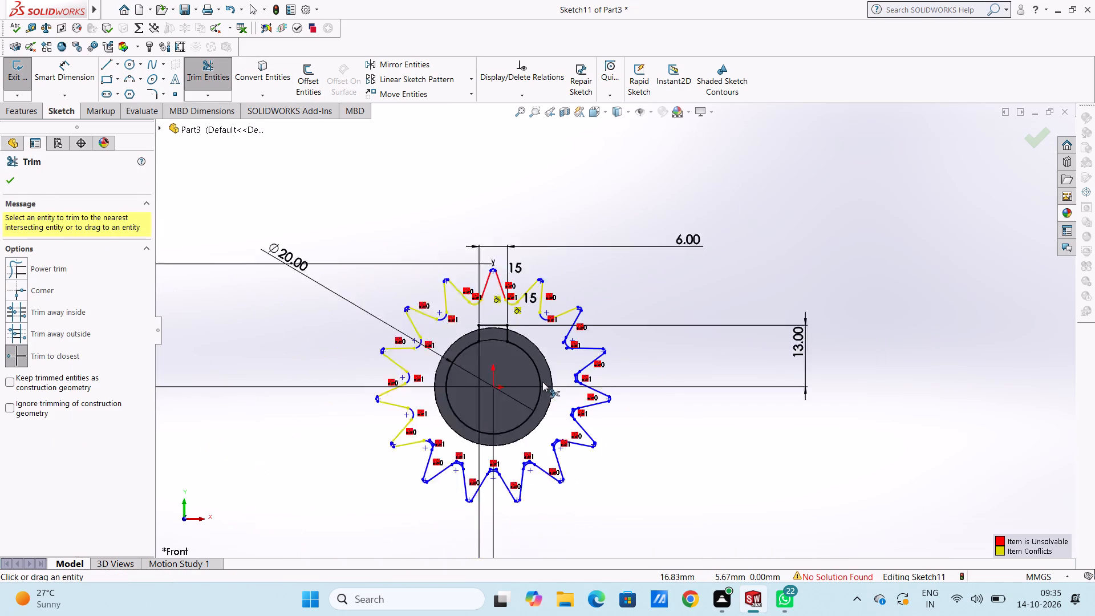
pyautogui.scroll(1, 542, 382)
pyautogui.scroll(-8, 585, 342)
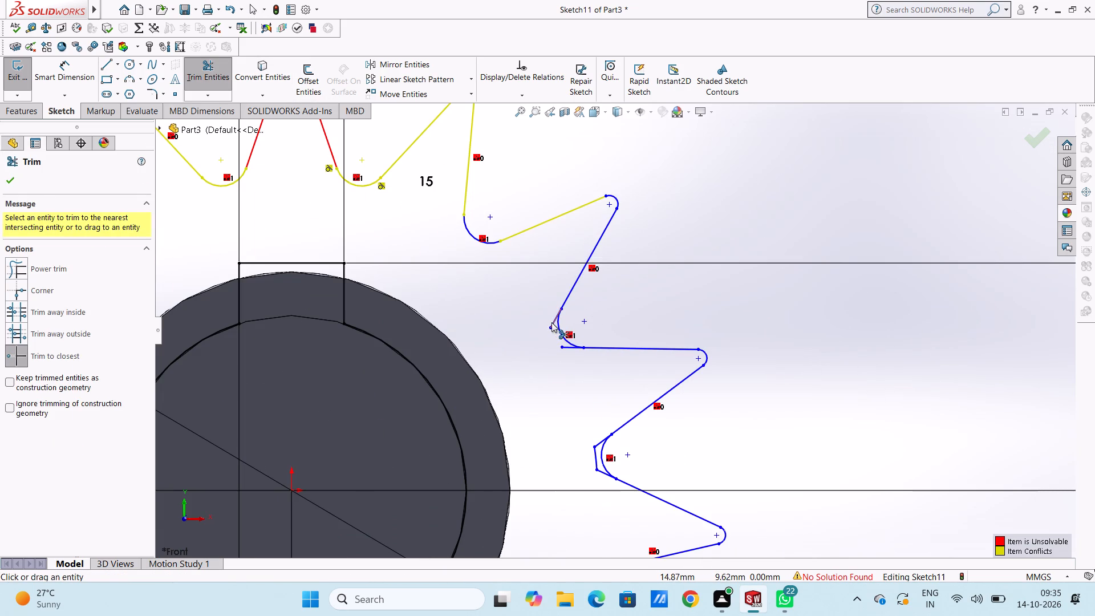
pyautogui.click(551, 322)
pyautogui.click(563, 348)
pyautogui.scroll(-3, 565, 354)
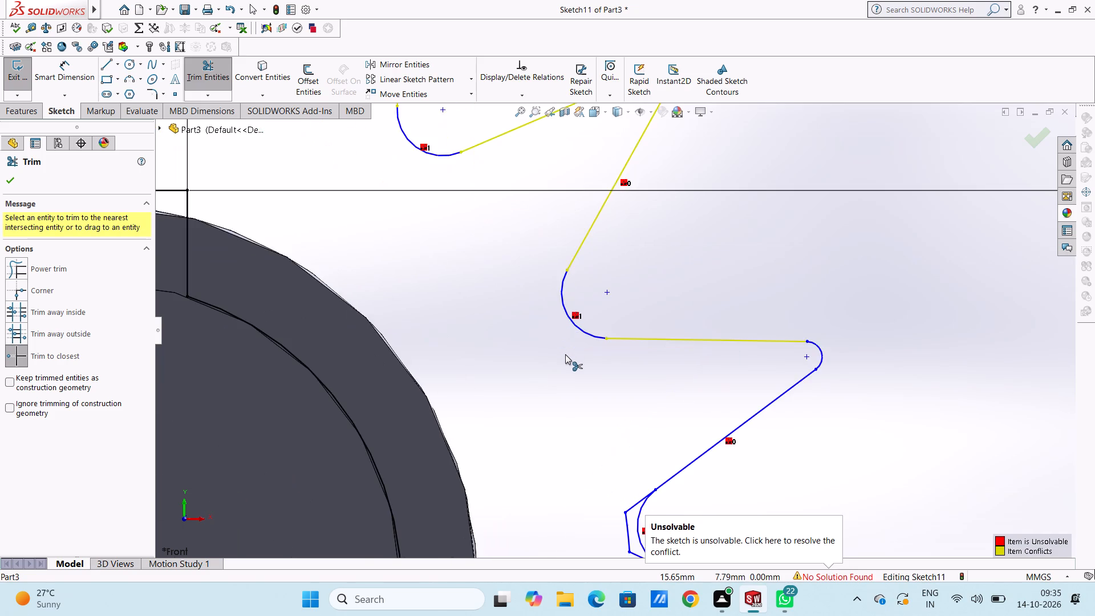
# Trim the leftover root chord and the right flank's overhanging end in the tenth valley clockwise from the top tooth.
pyautogui.scroll(12, 565, 354)
pyautogui.scroll(-2, 565, 364)
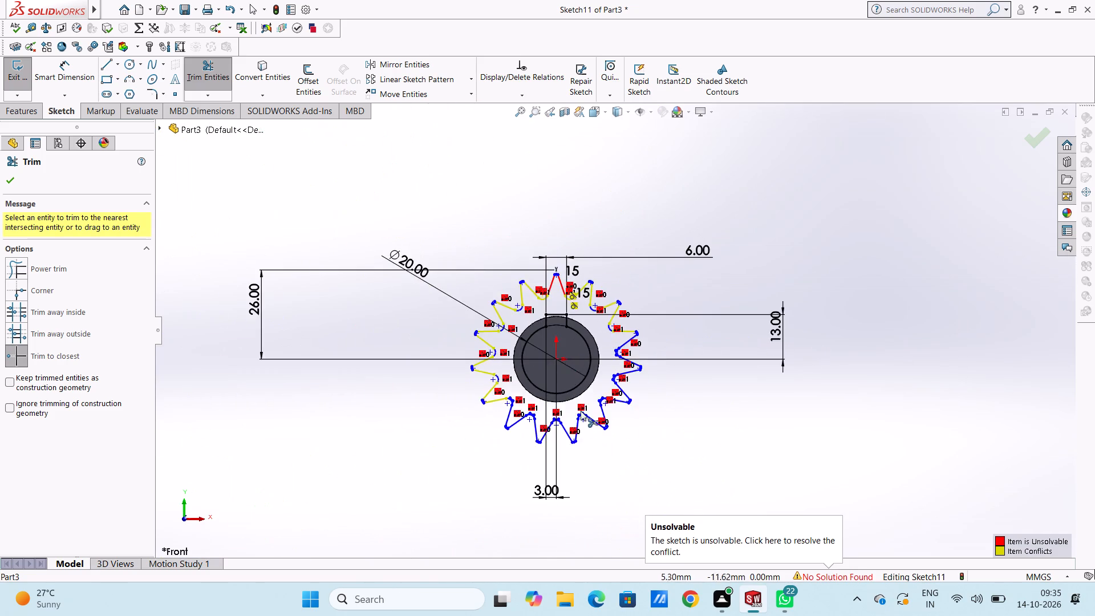
pyautogui.scroll(-2, 581, 411)
pyautogui.scroll(-4, 514, 449)
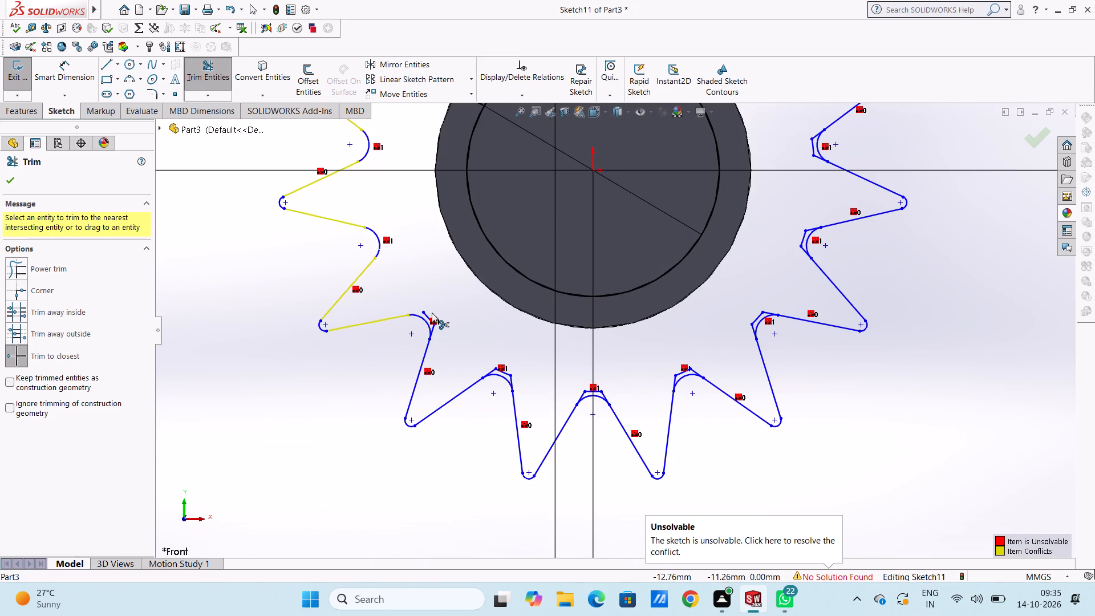
pyautogui.click(430, 315)
pyautogui.tripleClick(437, 325)
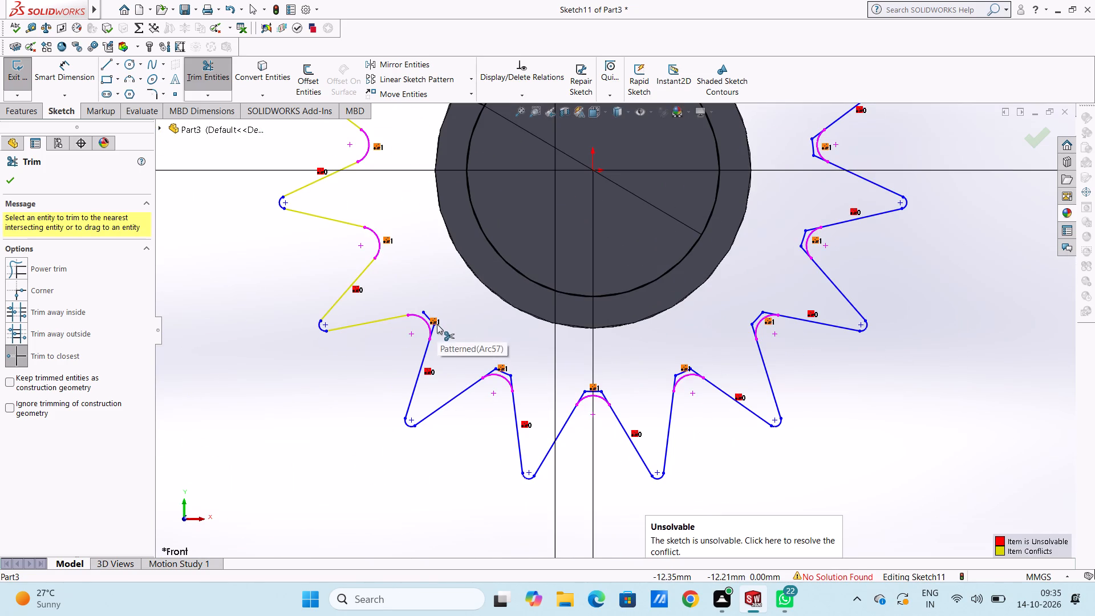
pyautogui.tripleClick(437, 325)
pyautogui.tripleClick(436, 324)
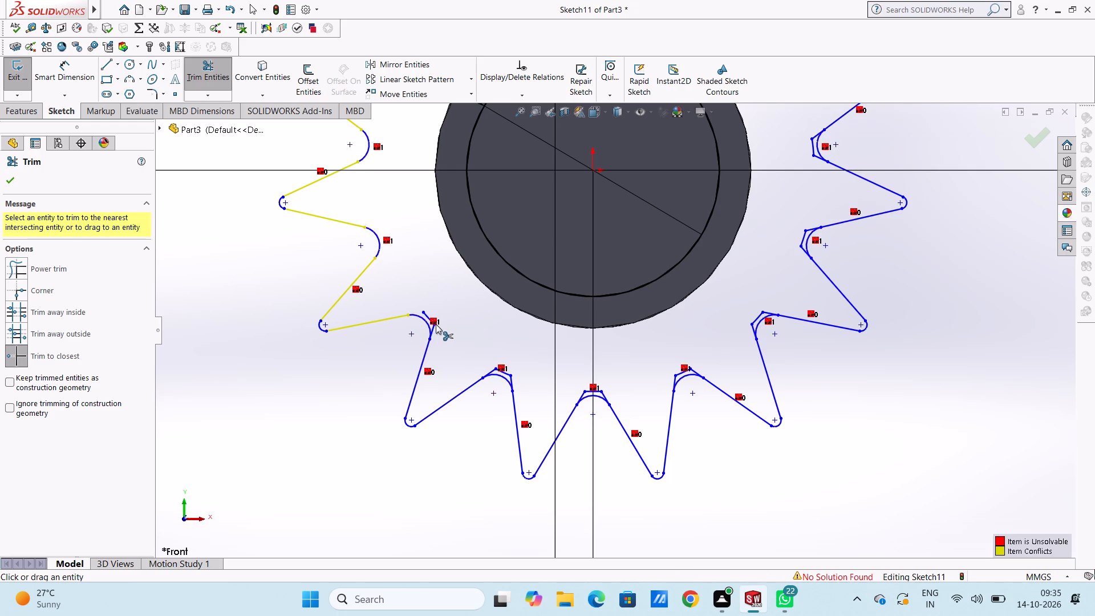
pyautogui.doubleClick(431, 318)
pyautogui.scroll(-4, 431, 318)
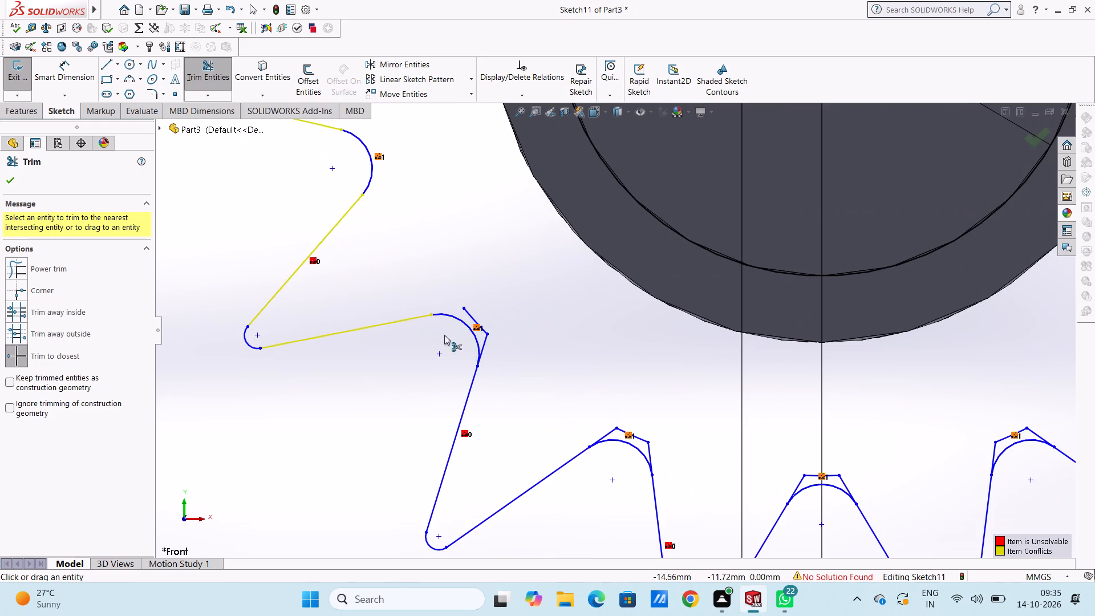
pyautogui.click(468, 310)
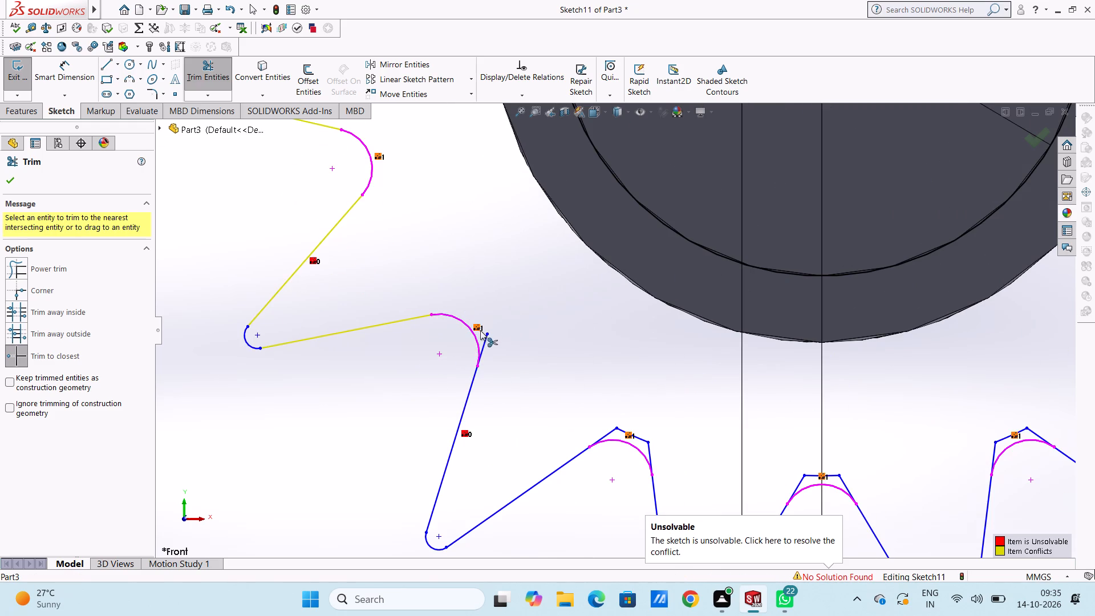
pyautogui.click(485, 335)
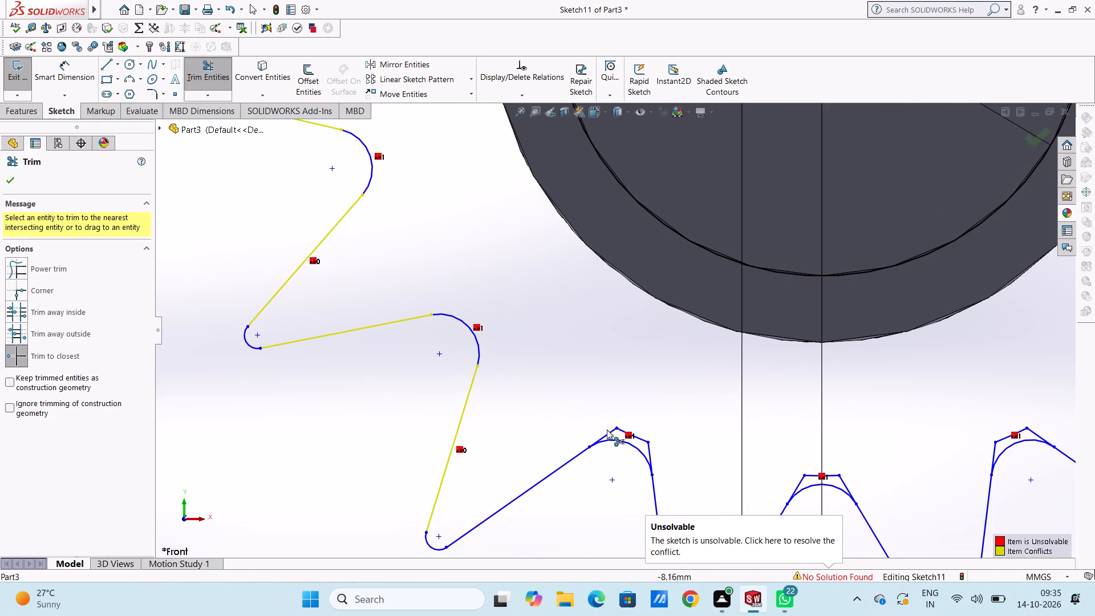
# Trim the leftover root chord and both overhanging flank ends in the ninth valley clockwise from the top tooth.
pyautogui.click(614, 431)
pyautogui.click(620, 428)
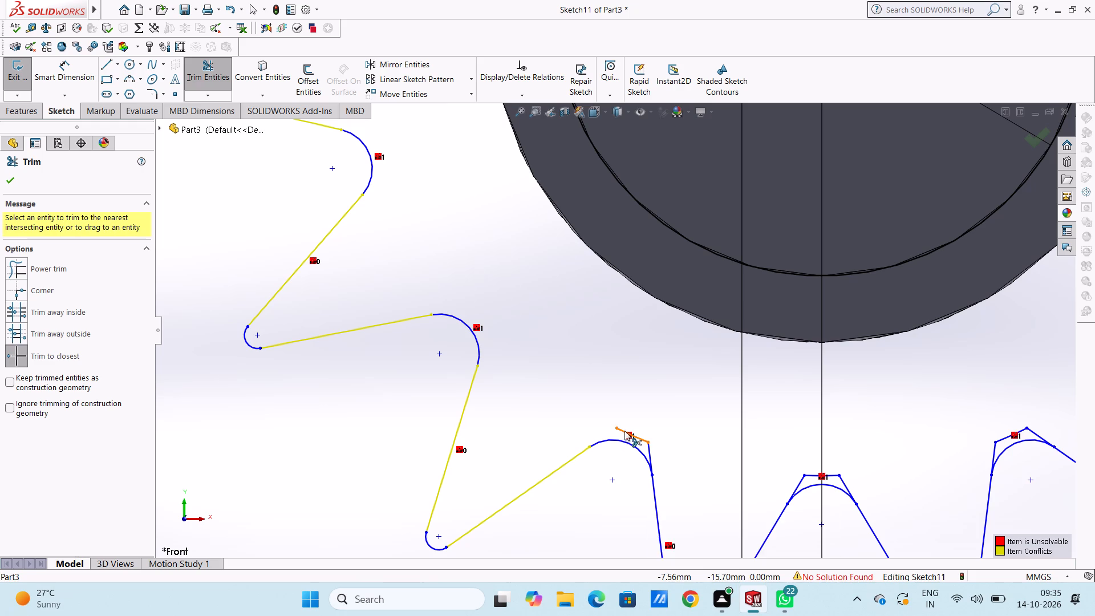
pyautogui.doubleClick(644, 443)
pyautogui.click(648, 445)
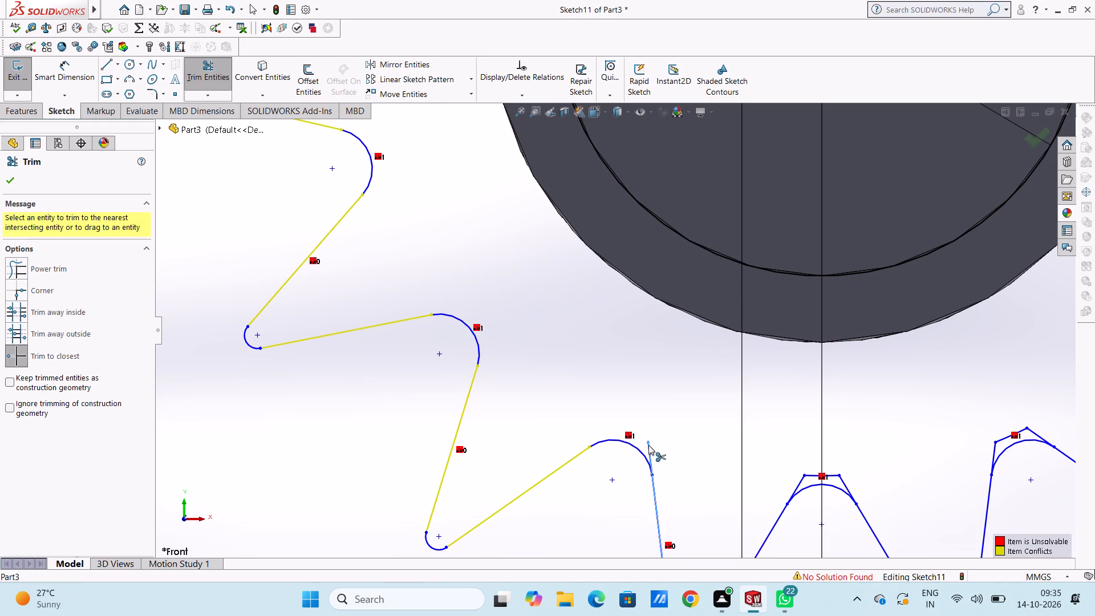
# Trim the leftover root chord and both overhanging flank ends in the bottom valley, eighth clockwise from the top tooth.
pyautogui.click(802, 479)
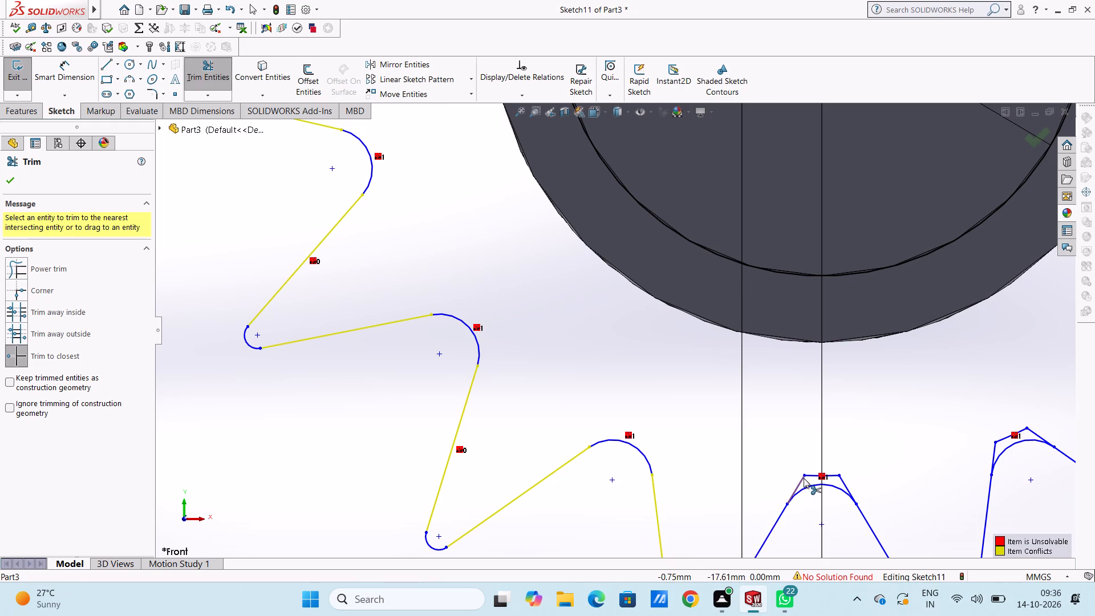
pyautogui.click(805, 479)
pyautogui.click(808, 475)
pyautogui.click(810, 474)
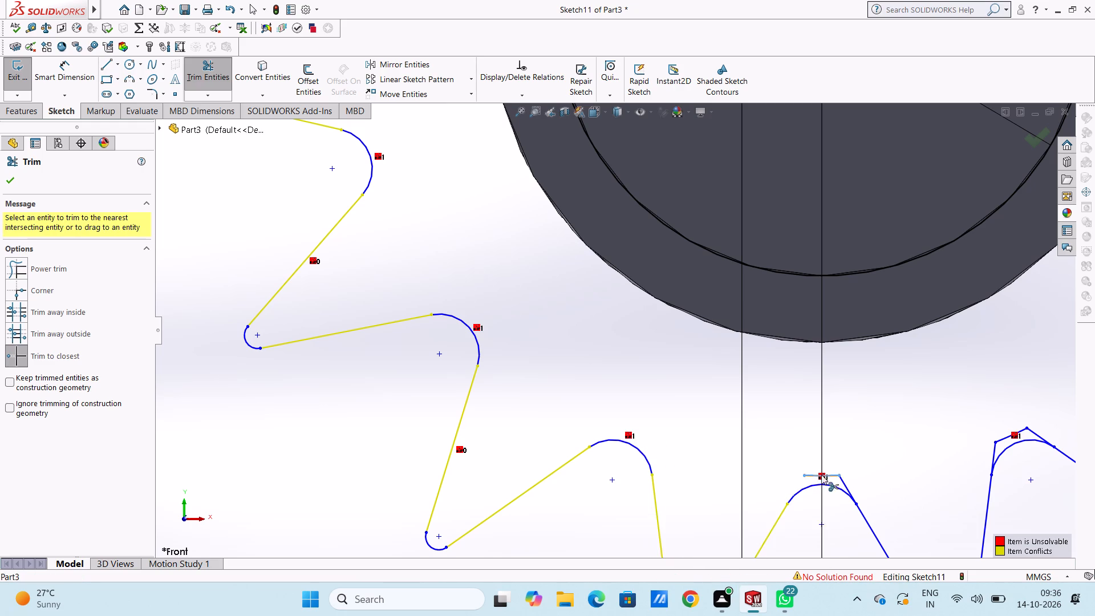
pyautogui.doubleClick(843, 479)
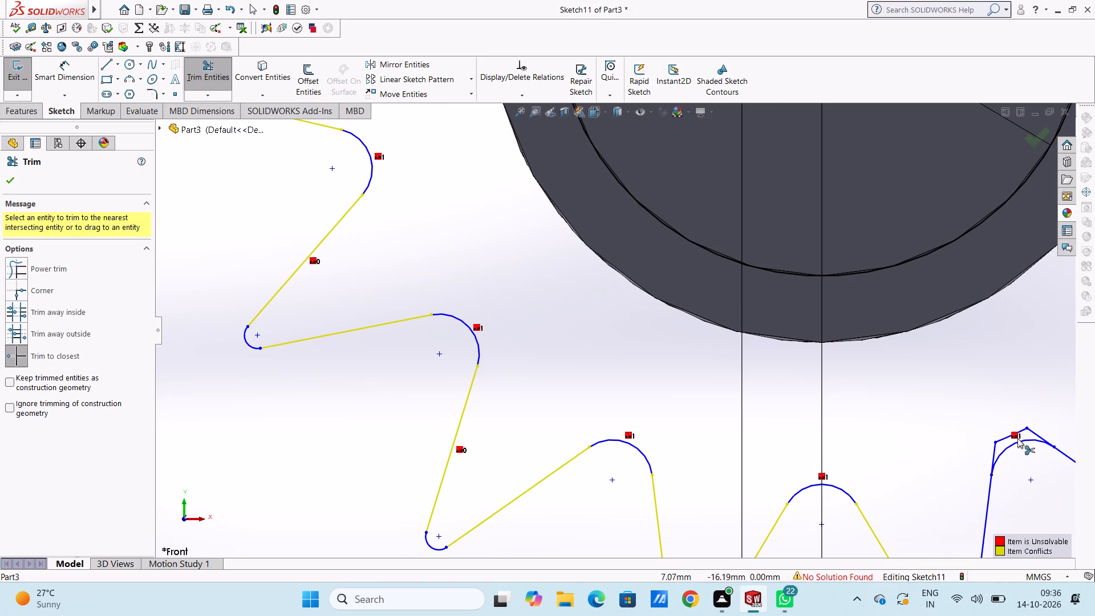
# Trim the leftover root chord and both overhanging flank ends in the seventh valley clockwise from the top tooth.
pyautogui.doubleClick(992, 447)
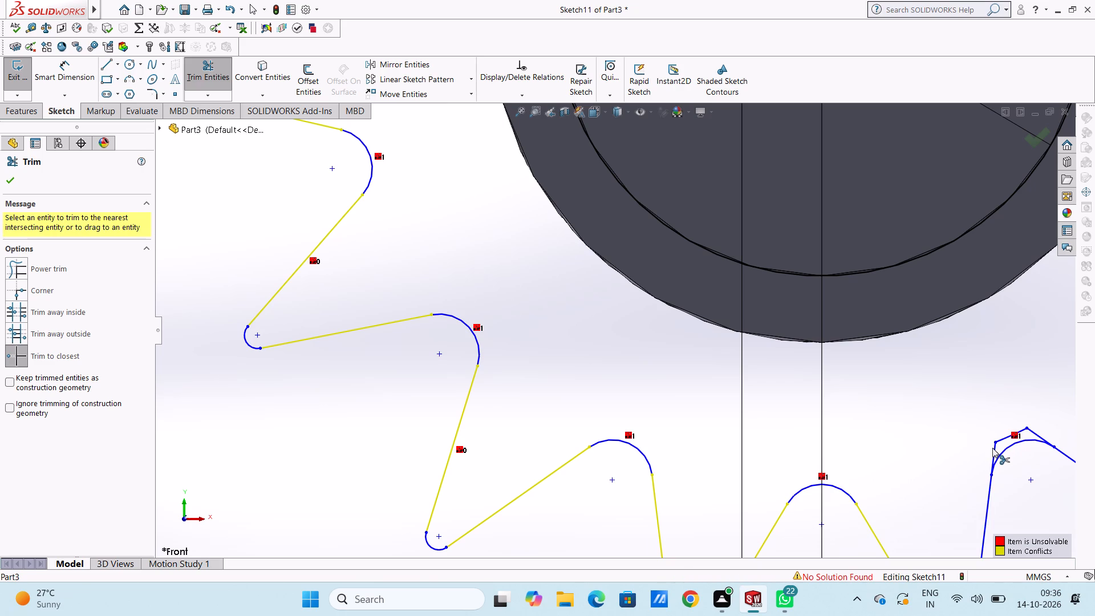
pyautogui.doubleClick(992, 448)
pyautogui.tripleClick(995, 440)
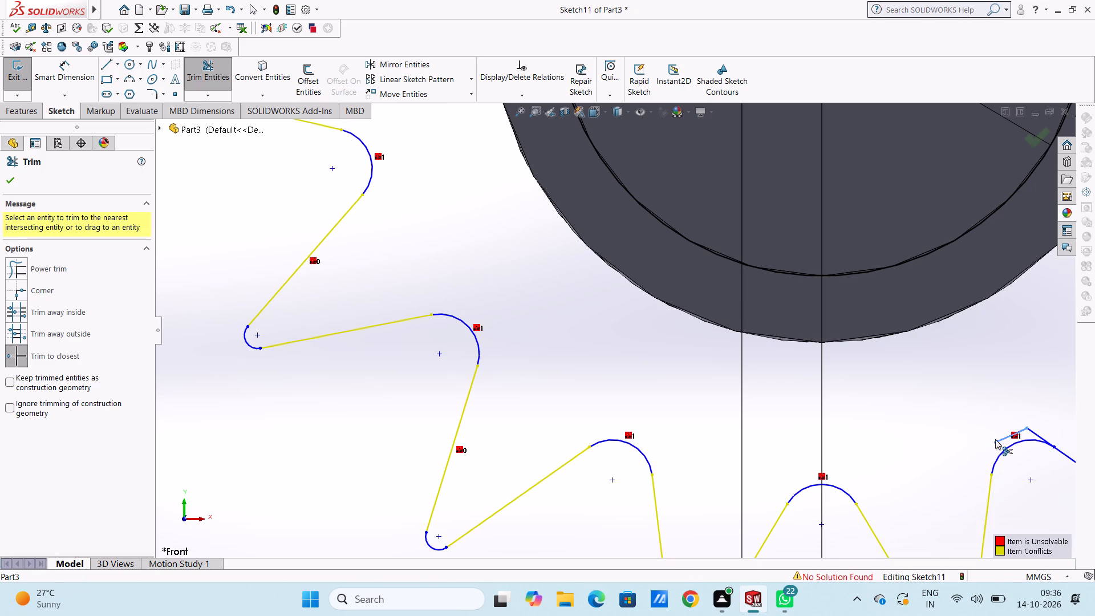
pyautogui.doubleClick(995, 440)
pyautogui.tripleClick(1032, 431)
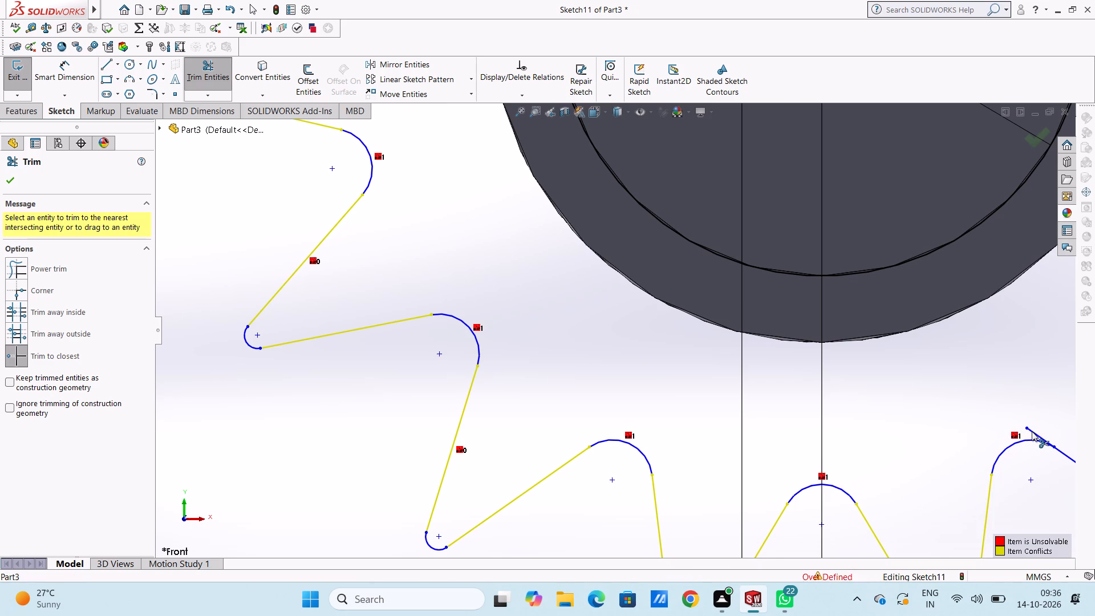
# Trim the leftover root chord and both overhanging flank ends in the sixth valley clockwise from the top tooth.
pyautogui.scroll(5, 1023, 425)
pyautogui.scroll(-3, 870, 284)
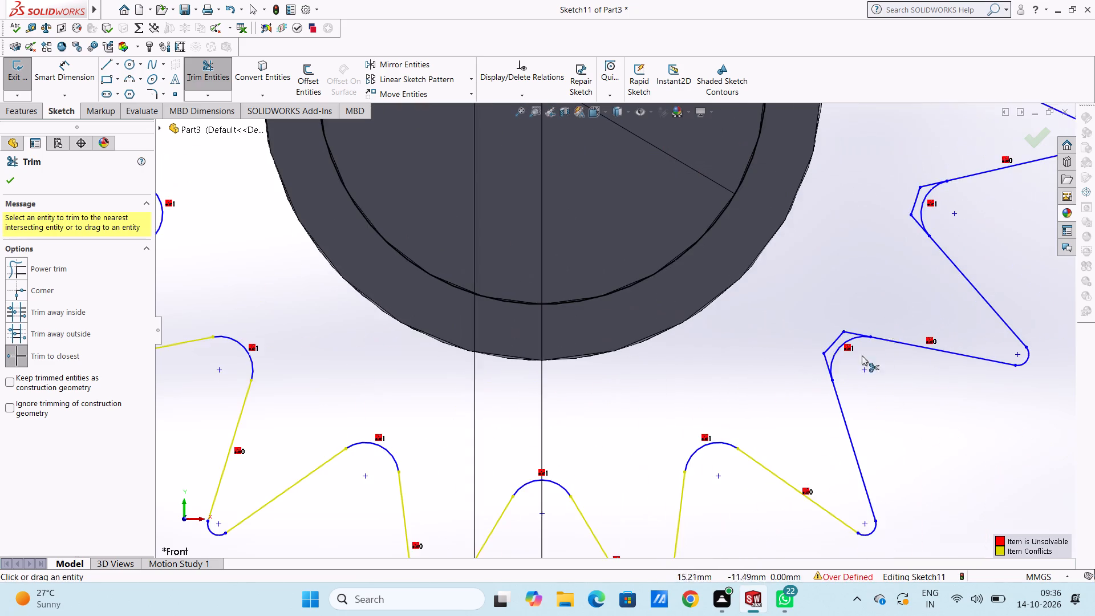
pyautogui.scroll(-4, 829, 365)
pyautogui.tripleClick(764, 344)
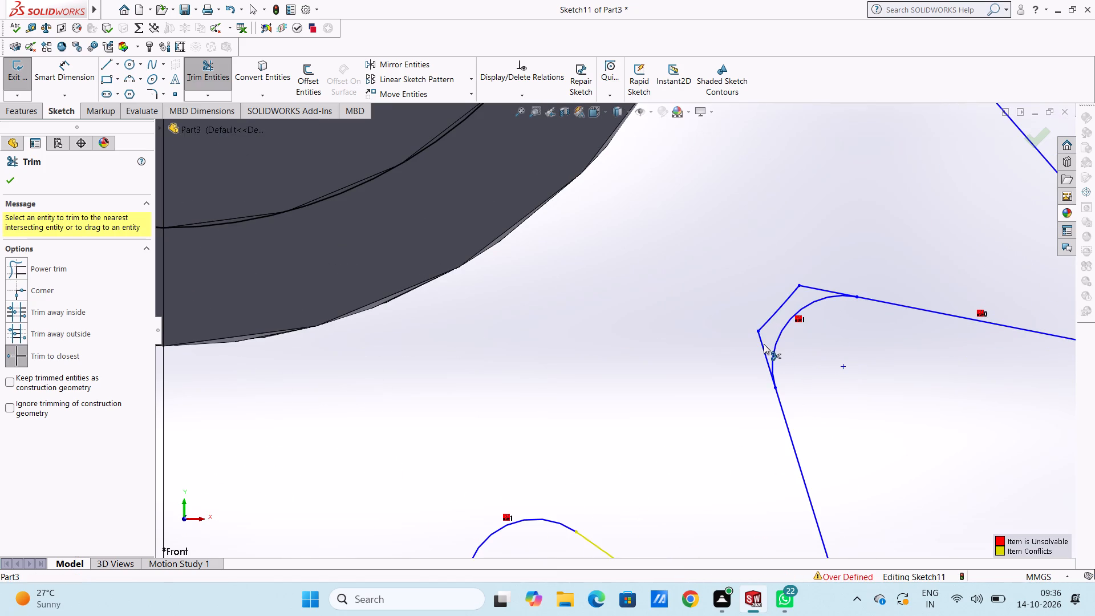
pyautogui.tripleClick(764, 326)
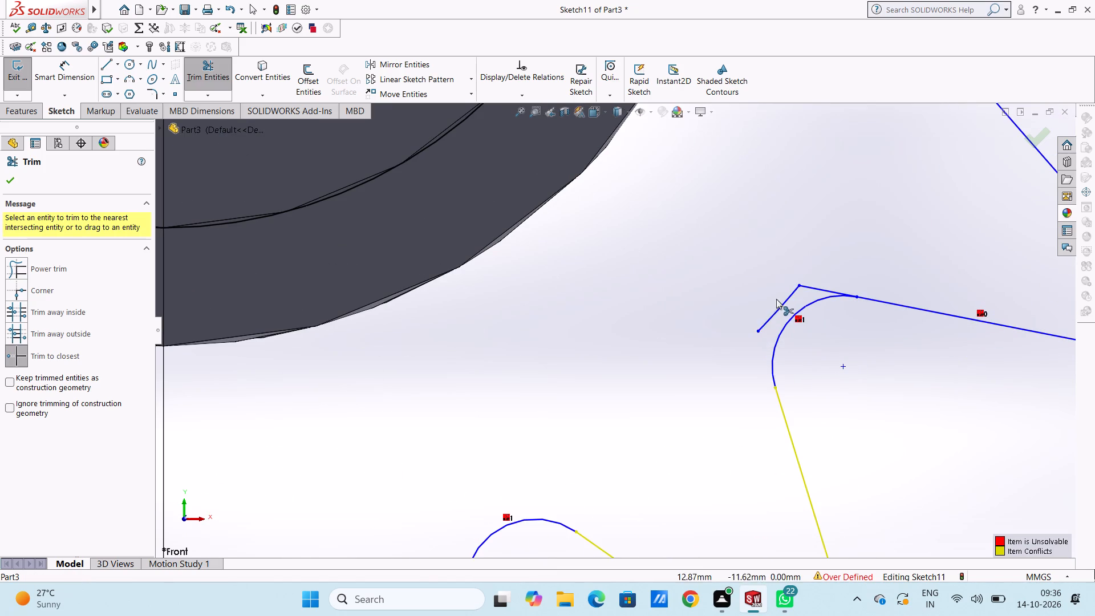
pyautogui.tripleClick(805, 286)
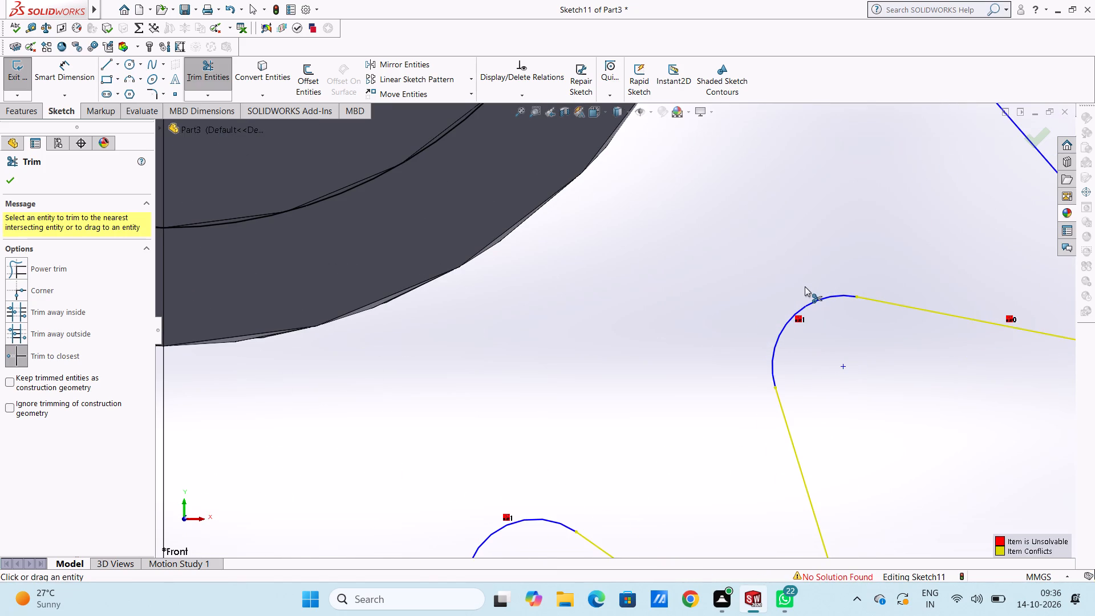
# Trim the leftover root chord and both overhanging flank ends in the fourth valley clockwise from the top tooth.
pyautogui.scroll(11, 805, 286)
pyautogui.scroll(-1, 557, 196)
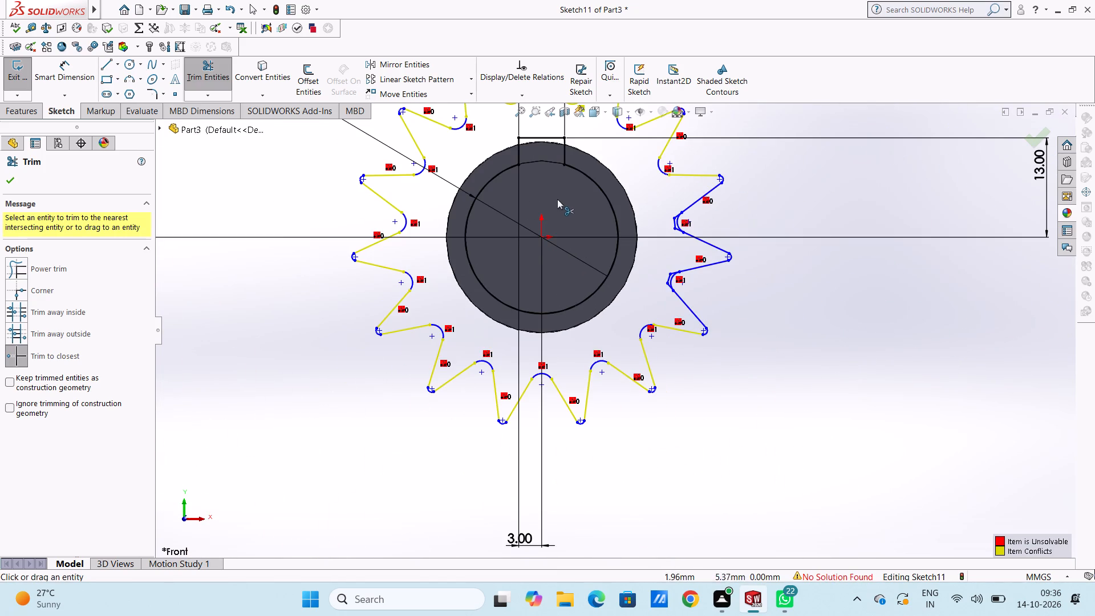
pyautogui.scroll(-2, 557, 199)
pyautogui.scroll(-3, 736, 220)
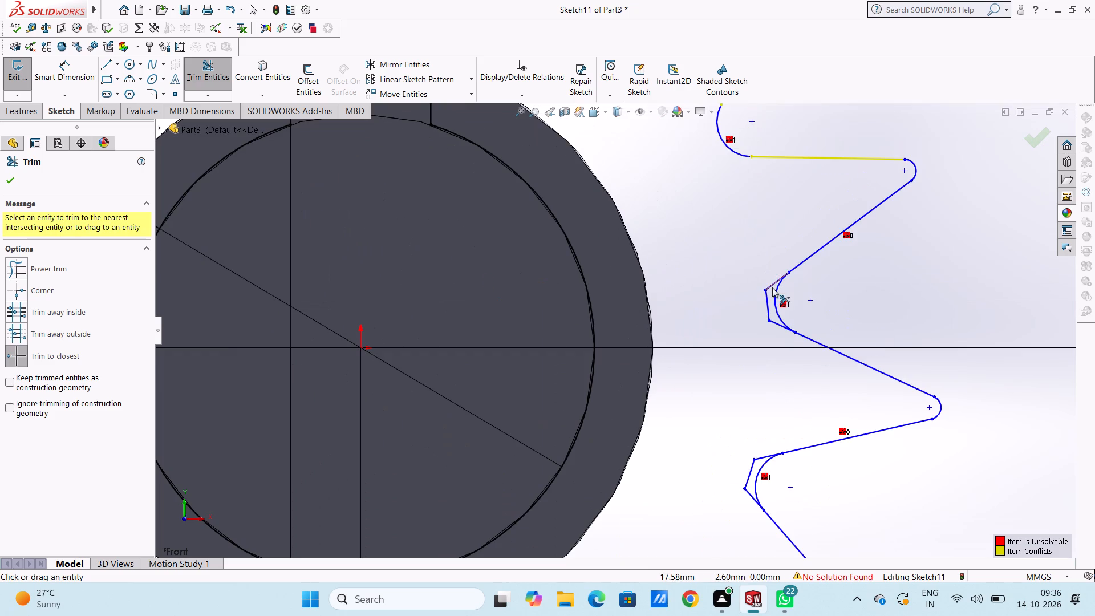
pyautogui.doubleClick(772, 287)
pyautogui.click(772, 287)
pyautogui.doubleClick(766, 298)
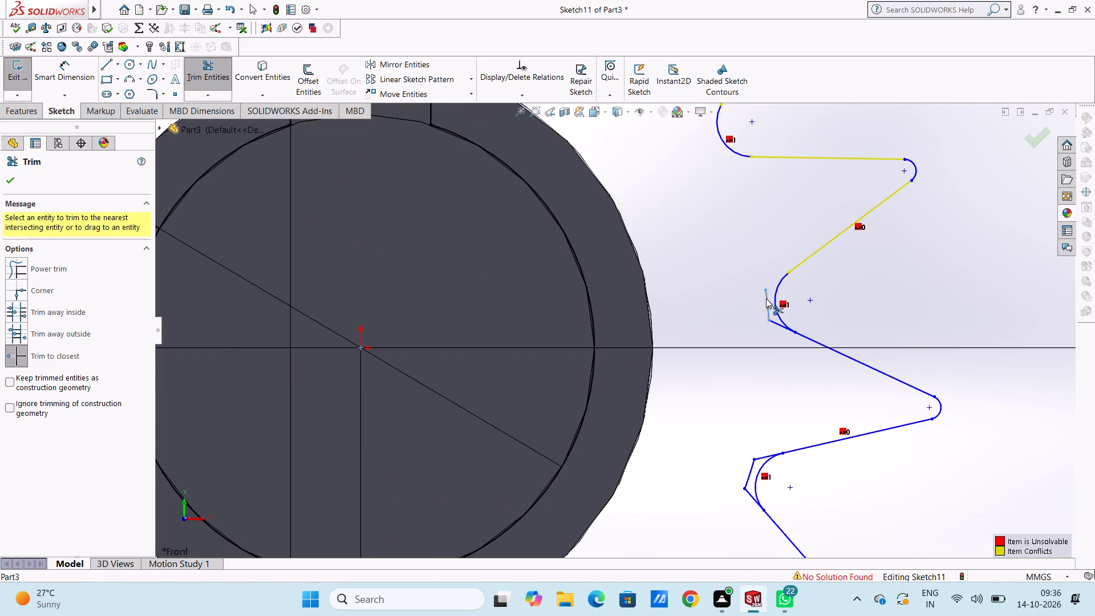
pyautogui.click(766, 299)
pyautogui.click(766, 305)
pyautogui.tripleClick(771, 319)
# Trim the root chord and both overhanging flank ends in the fifth valley clockwise from the top tooth, and end trimming.
pyautogui.scroll(-3, 772, 359)
pyautogui.scroll(5, 772, 366)
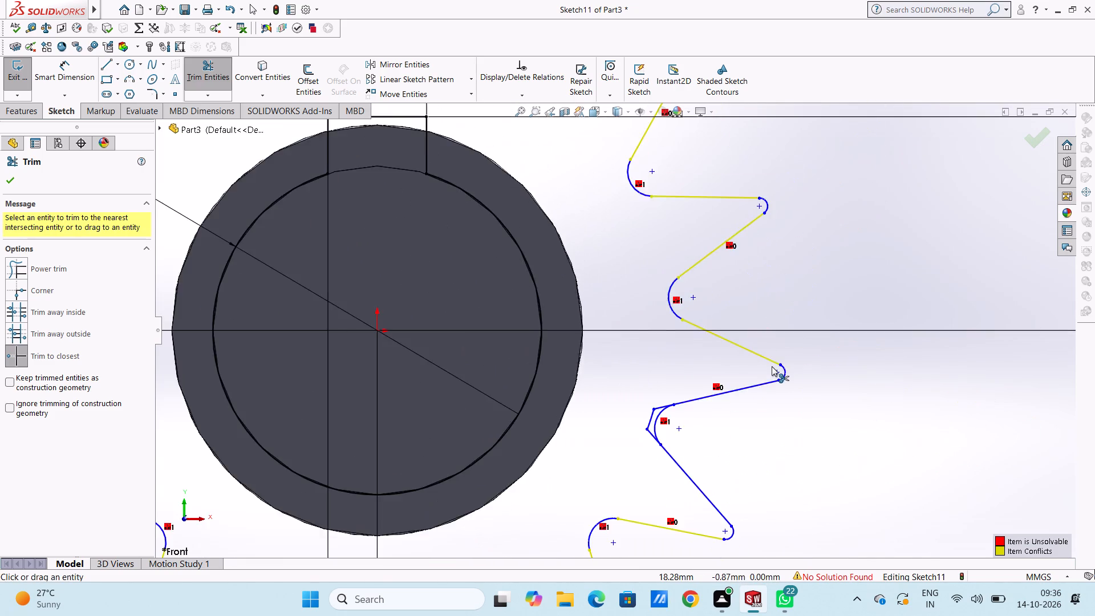
pyautogui.scroll(5, 772, 366)
pyautogui.scroll(-5, 598, 376)
pyautogui.scroll(-3, 643, 334)
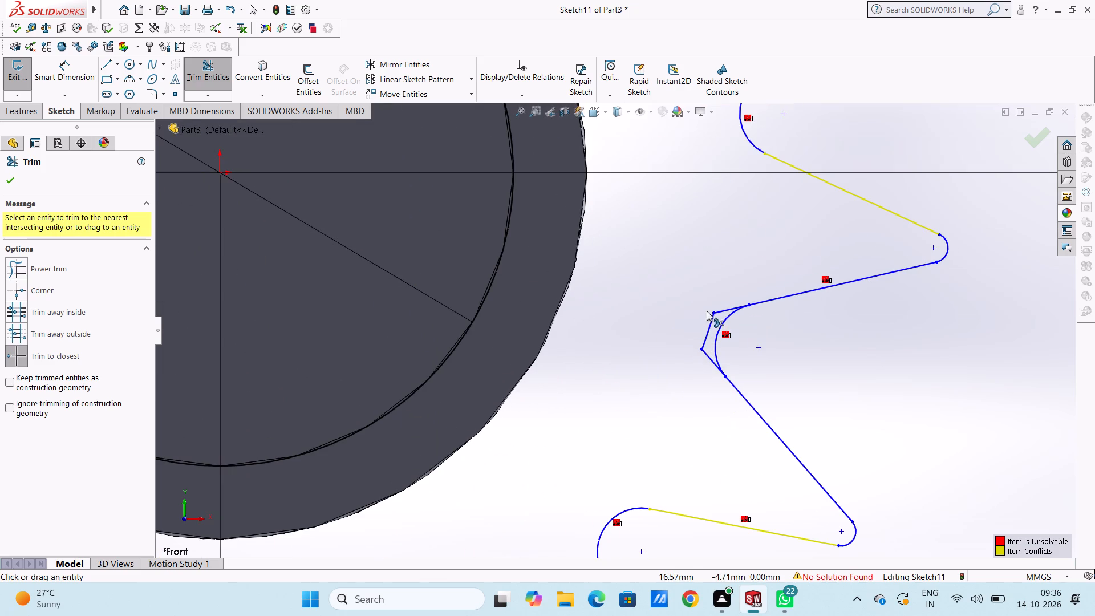
pyautogui.tripleClick(715, 310)
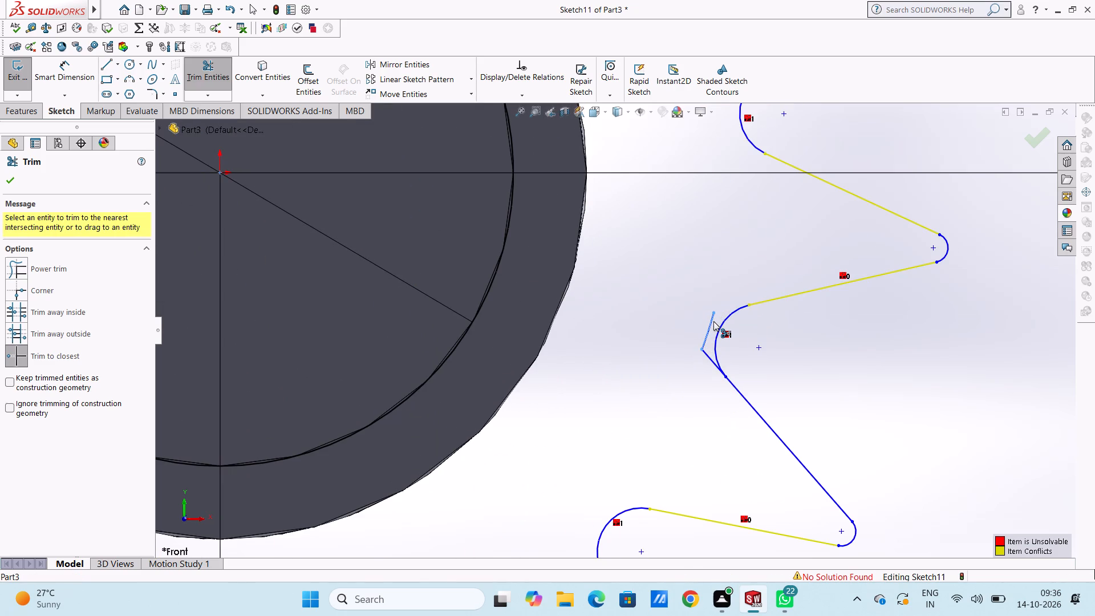
pyautogui.tripleClick(713, 321)
pyautogui.doubleClick(709, 356)
pyautogui.scroll(-2, 676, 352)
pyautogui.scroll(10, 672, 351)
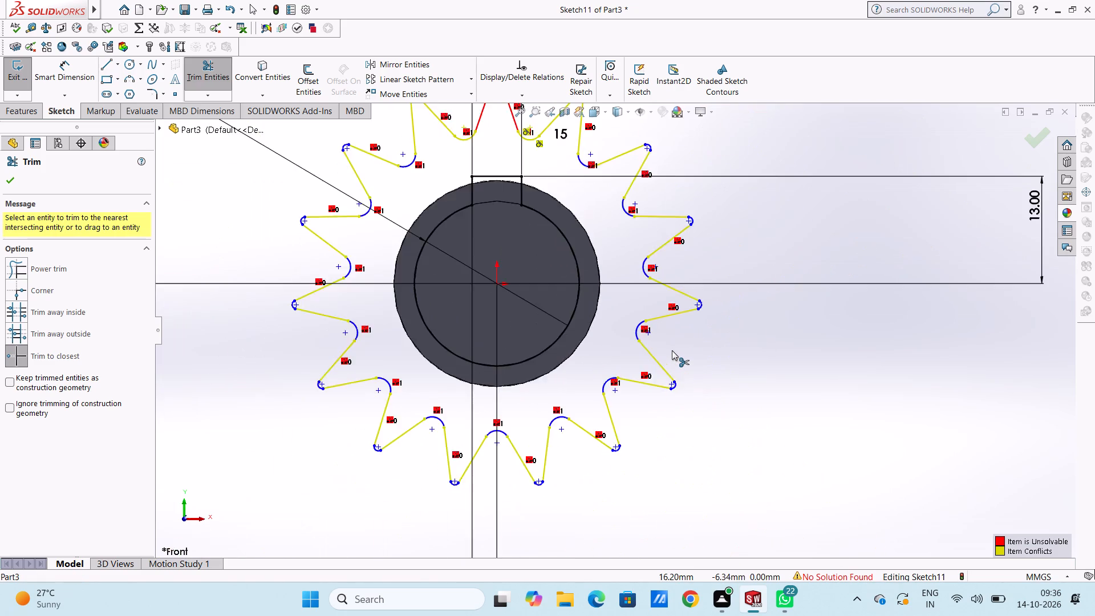
pyautogui.scroll(4, 672, 350)
pyautogui.scroll(-3, 440, 273)
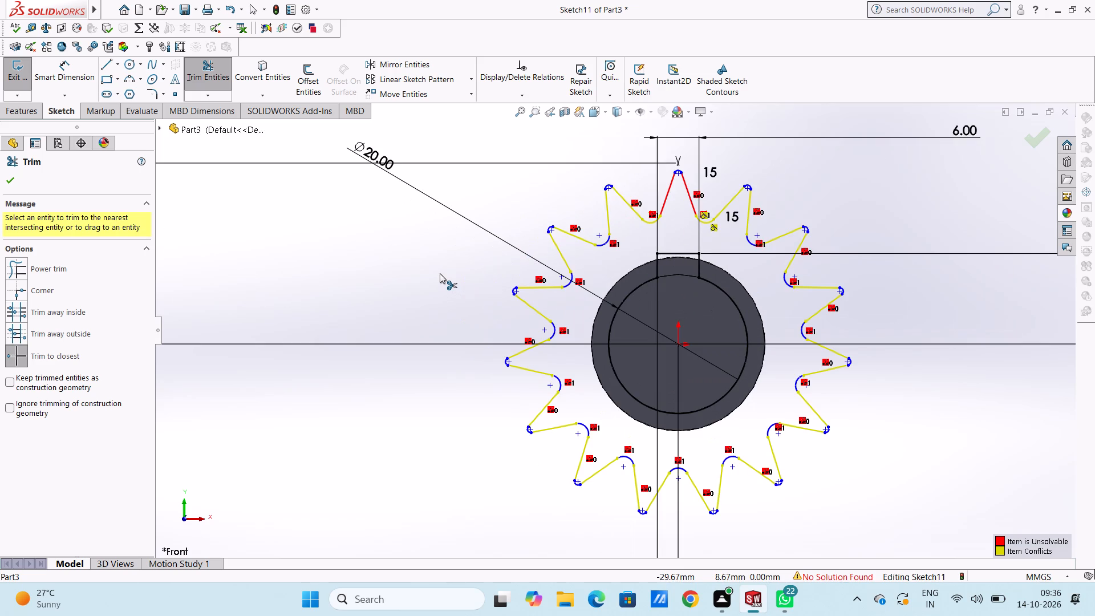
pyautogui.press('Escape')
pyautogui.press('Escape')
pyautogui.press('Escape')
pyautogui.press('Escape')
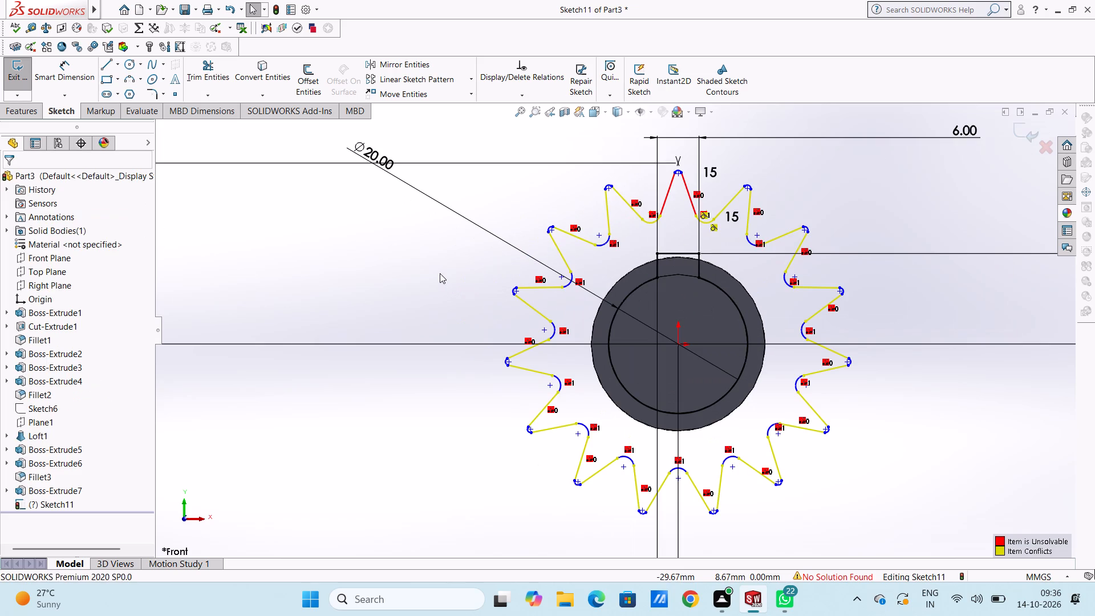
# Delete the straight tooth flank lines around the gear profile together with the 15 dimension beside the top tooth's clockwise valley, keeping the tip and root arcs.
pyautogui.click(562, 256)
pyautogui.keyDown('ctrl'); pyautogui.click(570, 235); pyautogui.keyUp('ctrl')
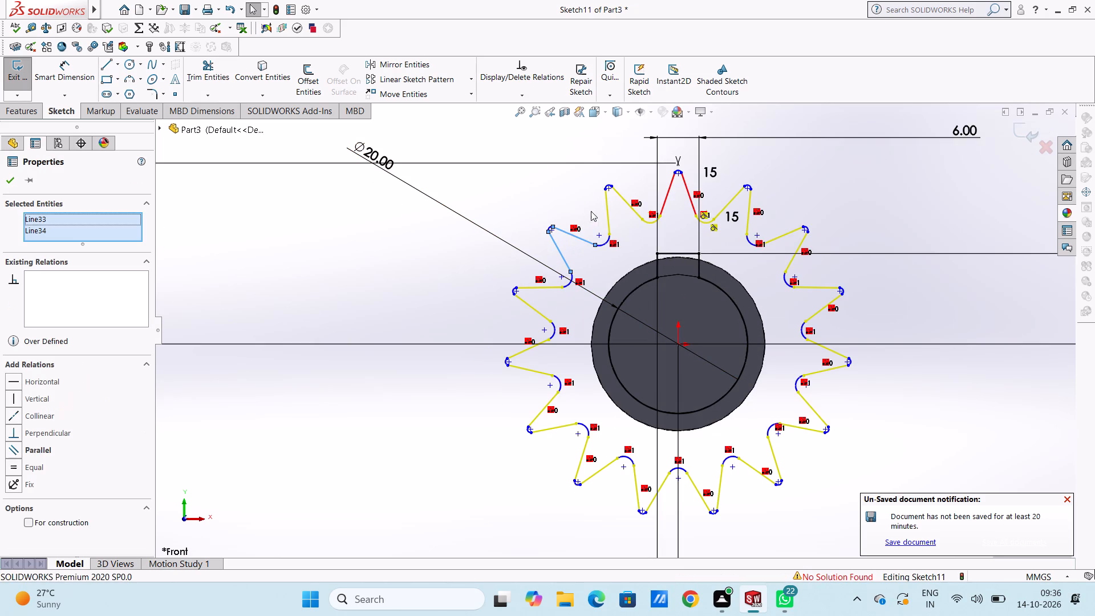
pyautogui.keyDown('ctrl'); pyautogui.click(606, 207); pyautogui.keyUp('ctrl')
pyautogui.keyDown('ctrl'); pyautogui.click(622, 200); pyautogui.keyUp('ctrl')
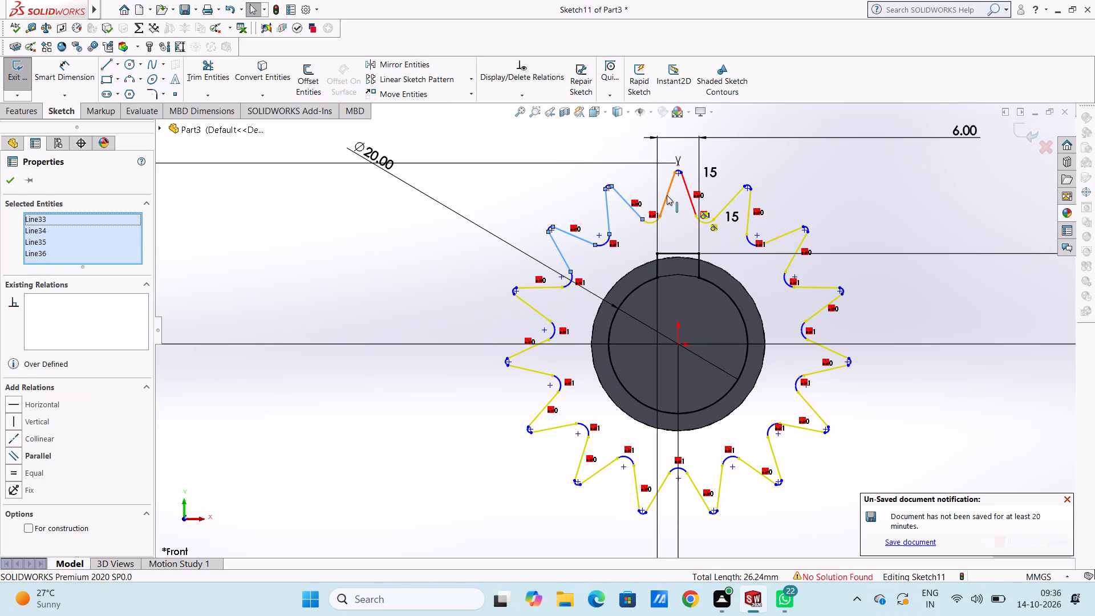
pyautogui.keyDown('ctrl'); pyautogui.click(667, 195); pyautogui.keyUp('ctrl')
pyautogui.keyDown('ctrl'); pyautogui.click(691, 197); pyautogui.keyUp('ctrl')
pyautogui.keyDown('ctrl'); pyautogui.click(726, 205); pyautogui.keyUp('ctrl')
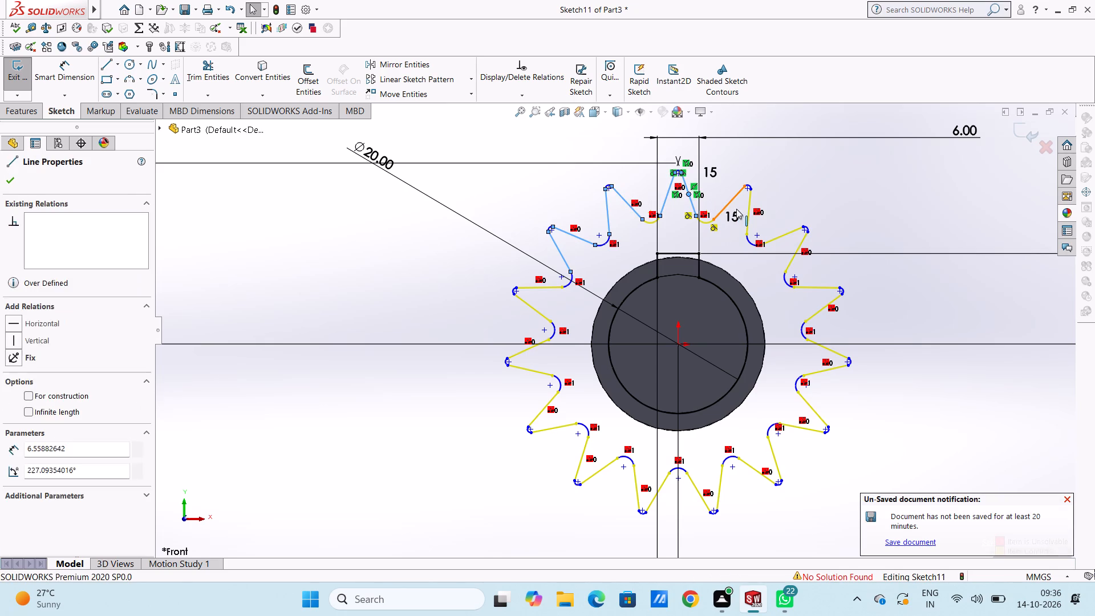
pyautogui.keyDown('ctrl'); pyautogui.click(745, 210); pyautogui.keyUp('ctrl')
pyautogui.keyDown('ctrl'); pyautogui.click(780, 237); pyautogui.keyUp('ctrl')
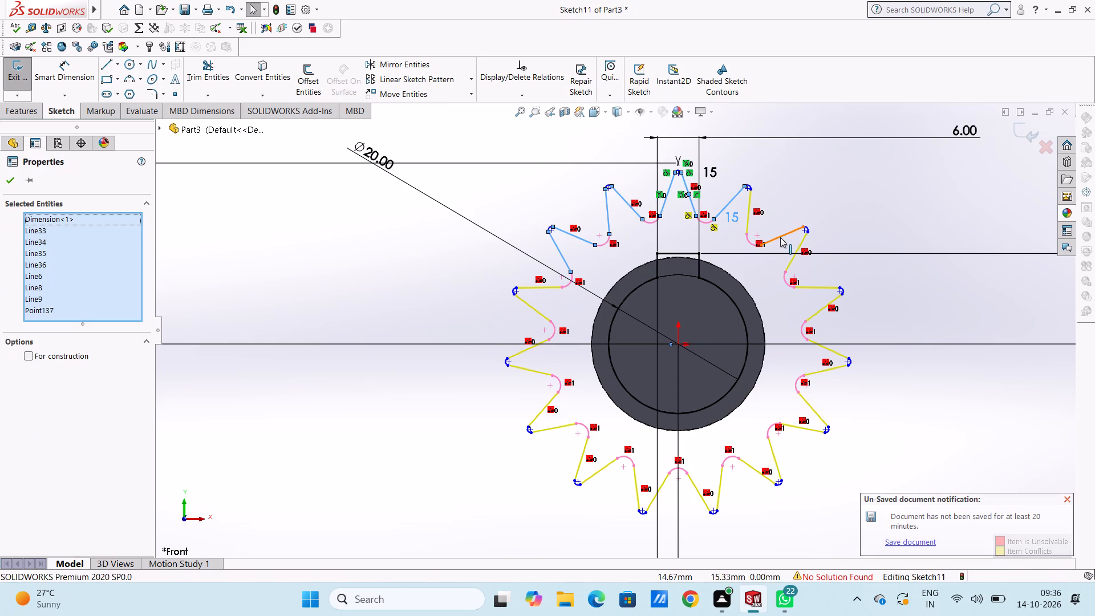
pyautogui.keyDown('ctrl'); pyautogui.click(796, 254); pyautogui.keyUp('ctrl')
pyautogui.keyDown('ctrl'); pyautogui.click(814, 284); pyautogui.keyUp('ctrl')
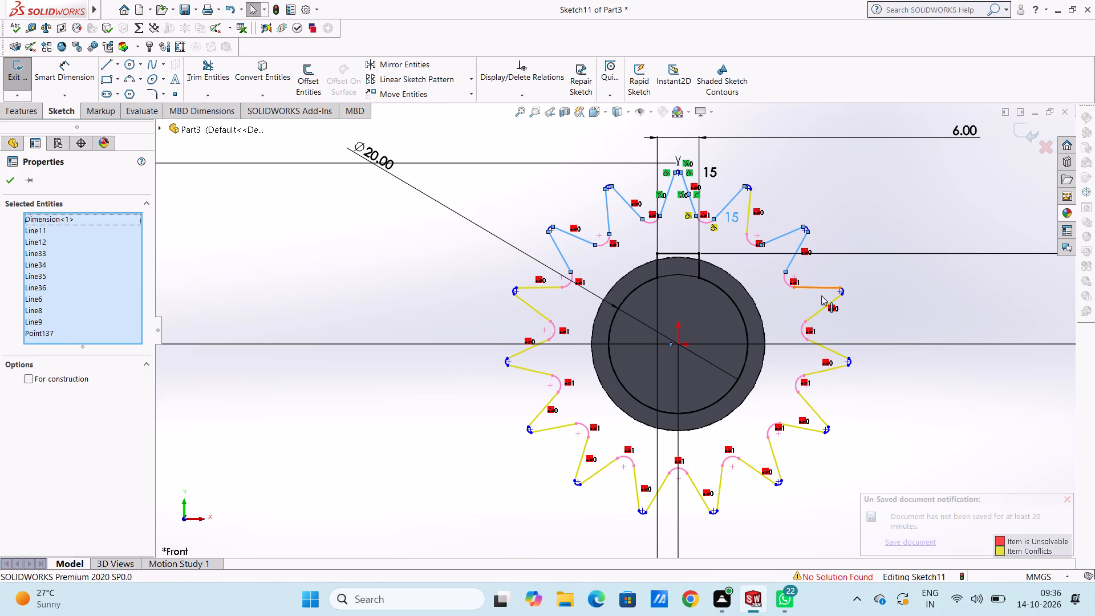
pyautogui.keyDown('ctrl'); pyautogui.click(825, 307); pyautogui.keyUp('ctrl')
pyautogui.keyDown('ctrl'); pyautogui.click(538, 284); pyautogui.keyUp('ctrl')
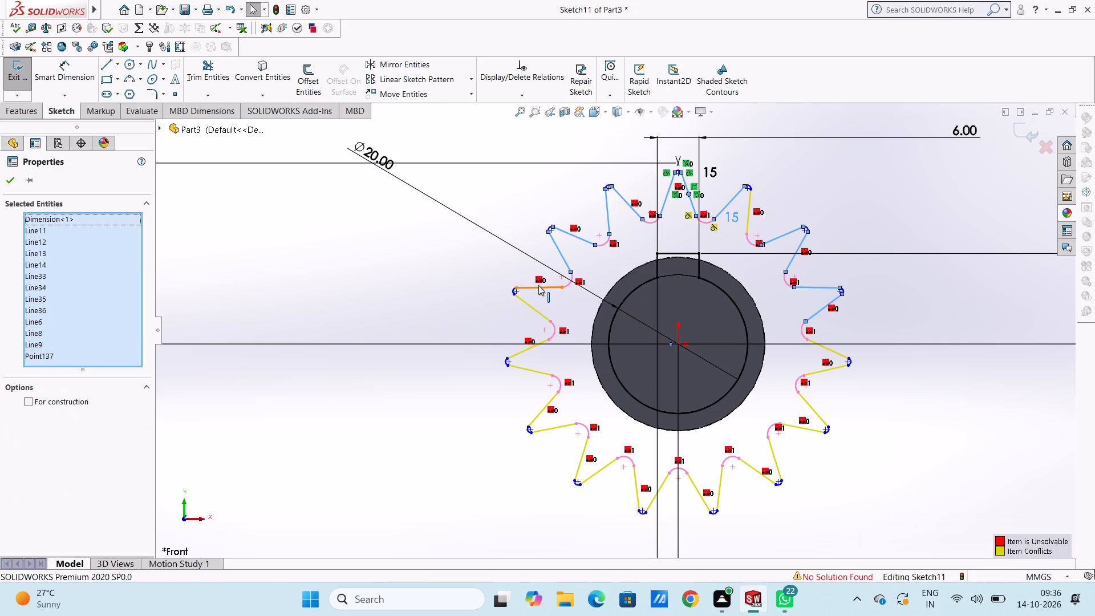
pyautogui.keyDown('ctrl'); pyautogui.click(538, 307); pyautogui.keyUp('ctrl')
pyautogui.keyDown('ctrl'); pyautogui.click(538, 347); pyautogui.keyUp('ctrl')
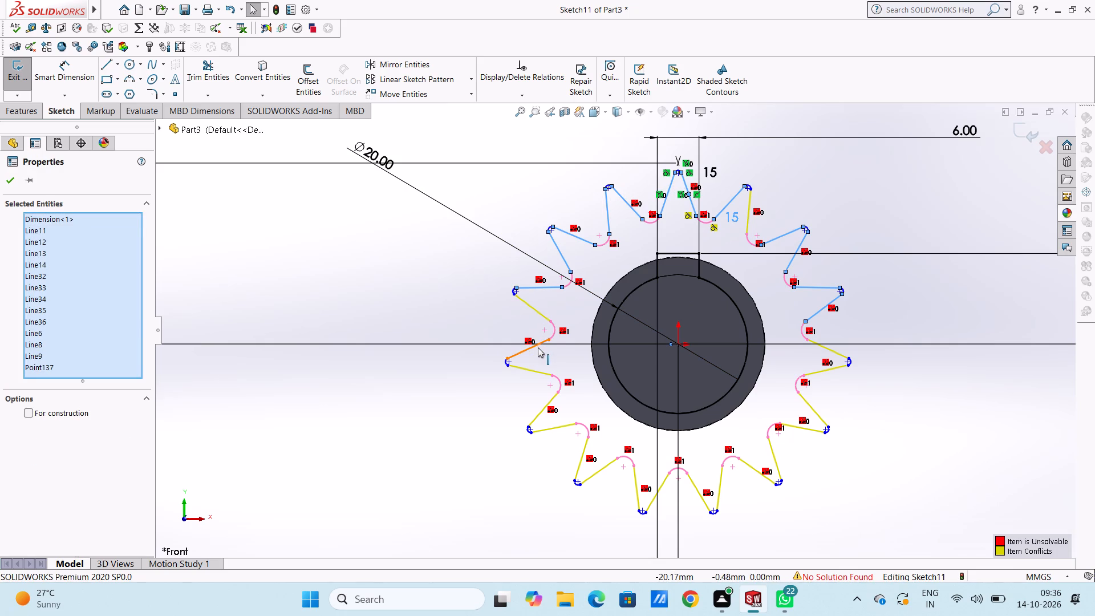
pyautogui.keyDown('ctrl'); pyautogui.scroll(4, 700, 318); pyautogui.keyUp('ctrl')
pyautogui.scroll(-3, 681, 363)
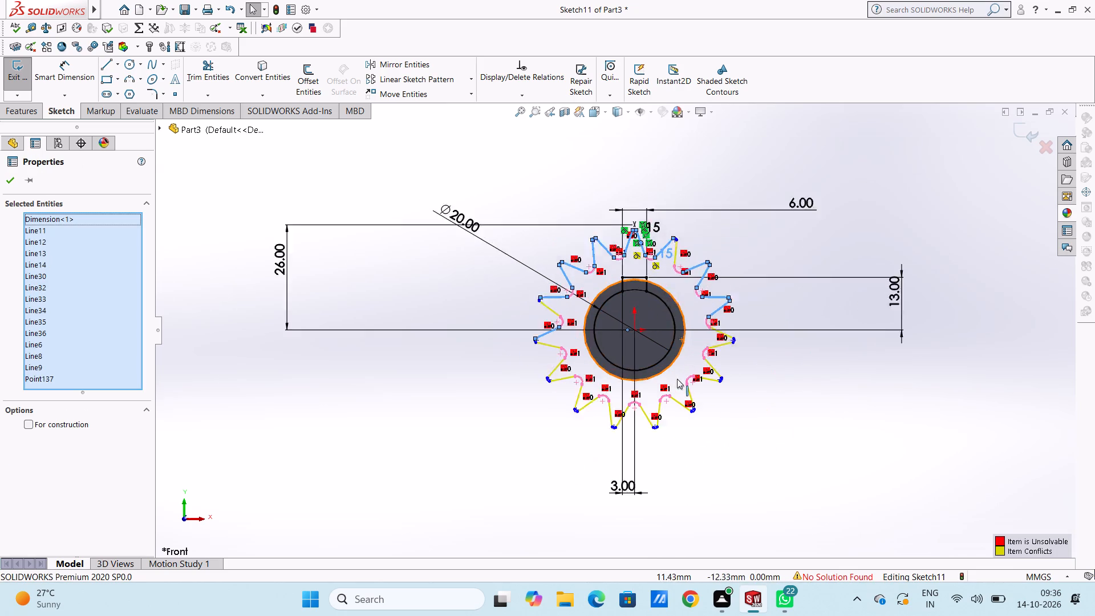
pyautogui.keyDown('ctrl'); pyautogui.scroll(-2, 648, 361); pyautogui.keyUp('ctrl')
pyautogui.keyDown('ctrl'); pyautogui.click(423, 360); pyautogui.keyUp('ctrl')
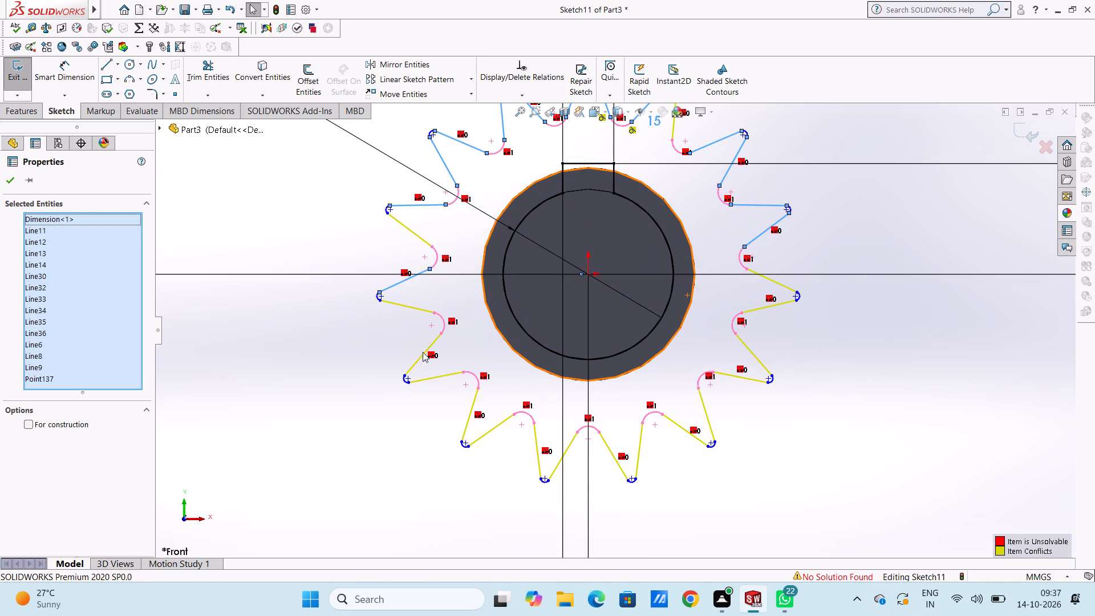
pyautogui.keyDown('ctrl'); pyautogui.click(419, 306); pyautogui.keyUp('ctrl')
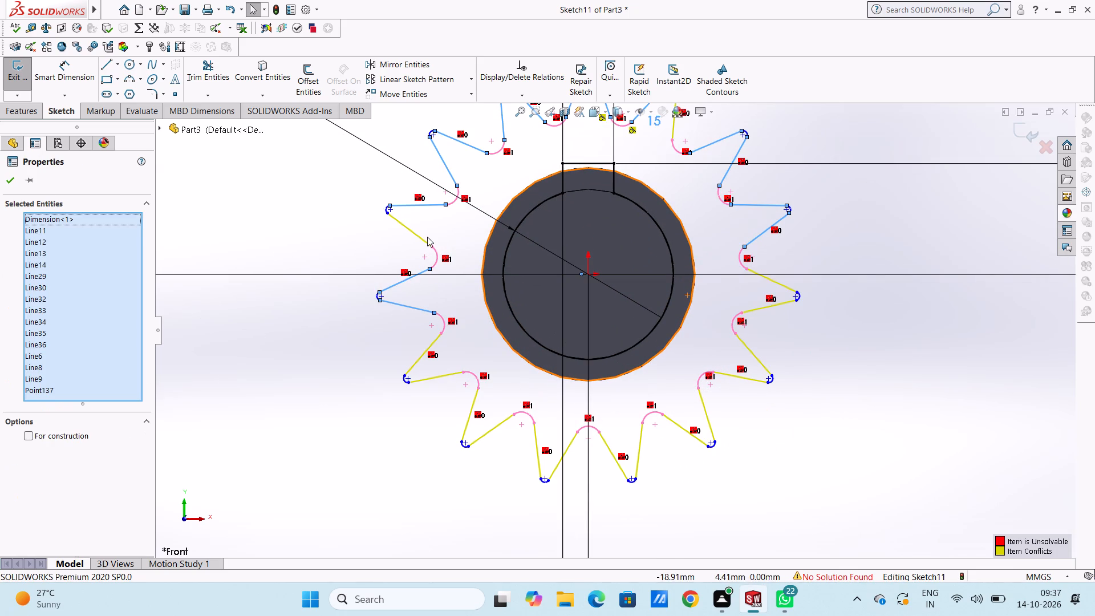
pyautogui.keyDown('ctrl'); pyautogui.click(427, 237); pyautogui.keyUp('ctrl')
pyautogui.keyDown('ctrl'); pyautogui.click(424, 238); pyautogui.keyUp('ctrl')
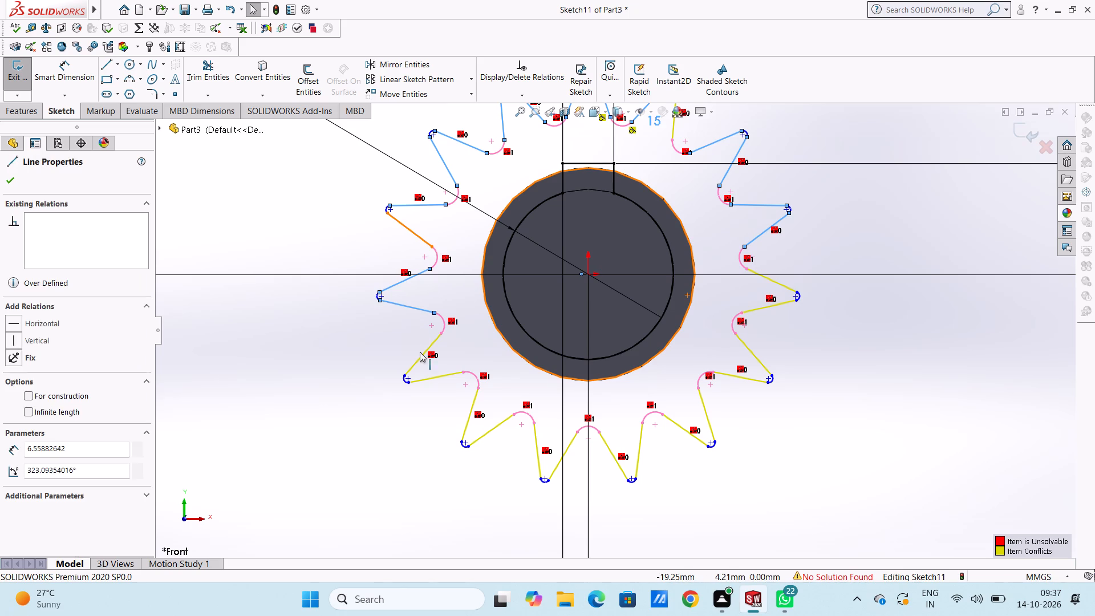
pyautogui.keyDown('ctrl'); pyautogui.click(427, 384); pyautogui.keyUp('ctrl')
pyautogui.keyDown('ctrl'); pyautogui.click(430, 374); pyautogui.keyUp('ctrl')
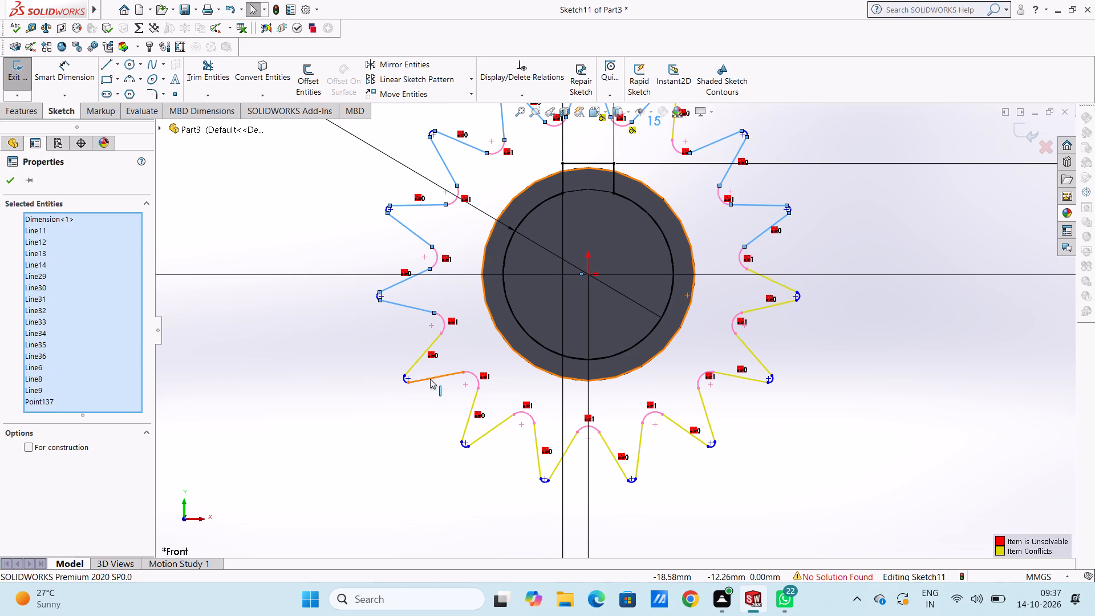
pyautogui.keyDown('ctrl'); pyautogui.click(430, 379); pyautogui.keyUp('ctrl')
pyautogui.keyDown('ctrl'); pyautogui.click(424, 354); pyautogui.keyUp('ctrl')
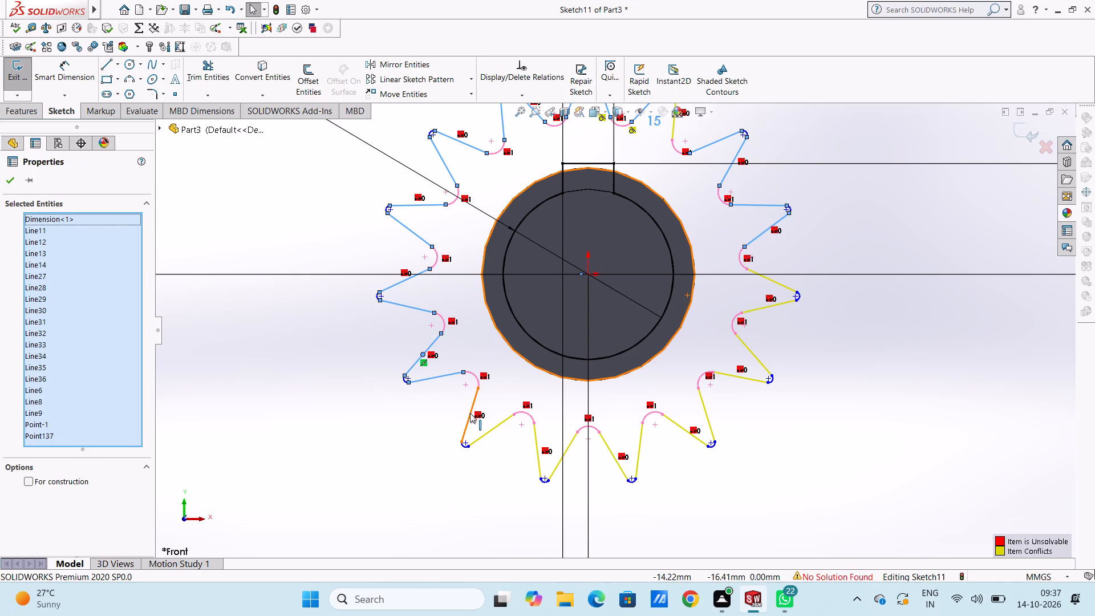
pyautogui.keyDown('ctrl'); pyautogui.click(473, 412); pyautogui.keyUp('ctrl')
pyautogui.keyDown('ctrl'); pyautogui.click(493, 427); pyautogui.keyUp('ctrl')
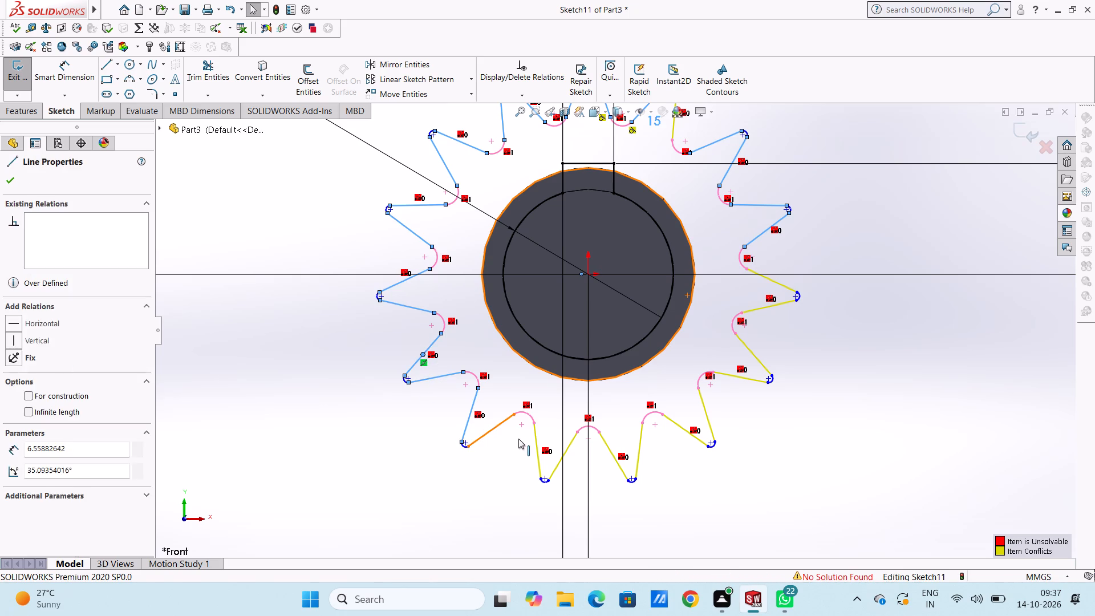
pyautogui.keyDown('ctrl'); pyautogui.click(535, 436); pyautogui.keyUp('ctrl')
pyautogui.keyDown('ctrl'); pyautogui.click(566, 445); pyautogui.keyUp('ctrl')
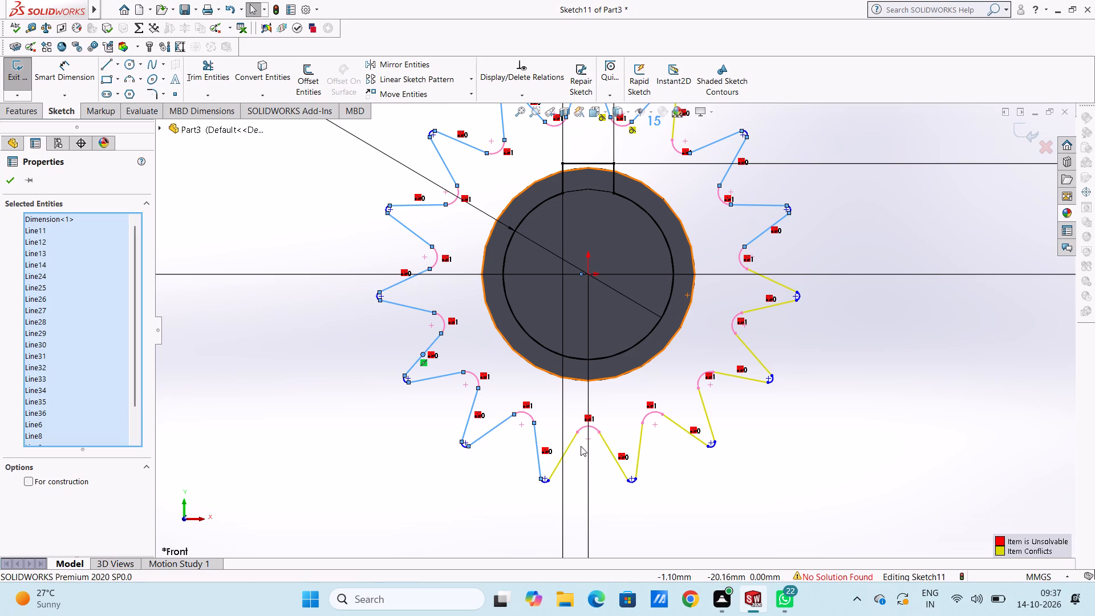
pyautogui.keyDown('ctrl'); pyautogui.click(609, 444); pyautogui.keyUp('ctrl')
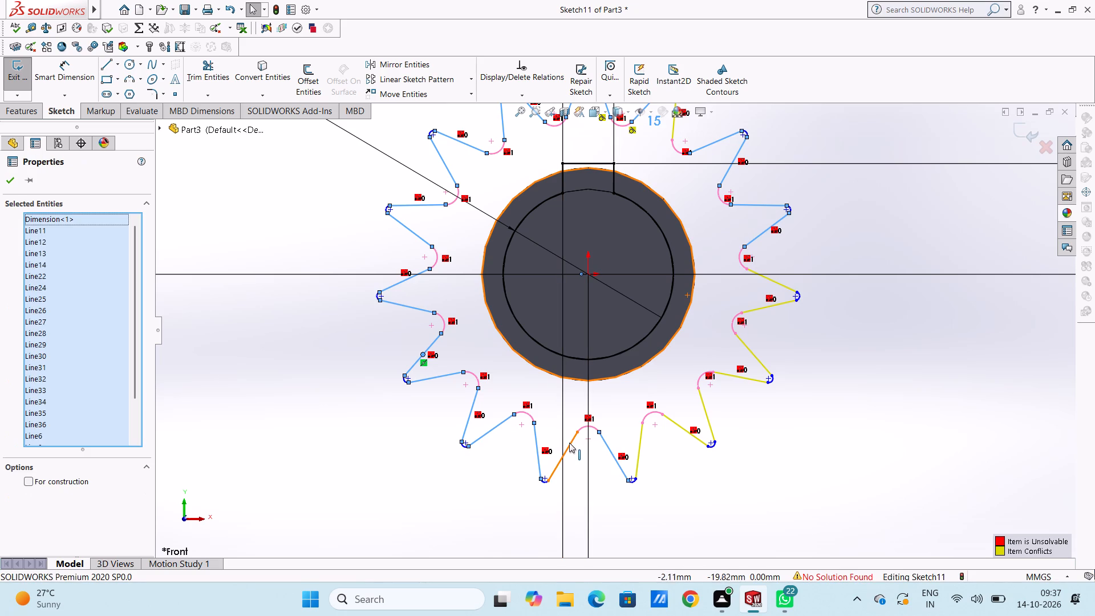
pyautogui.keyDown('ctrl'); pyautogui.click(569, 442); pyautogui.keyUp('ctrl')
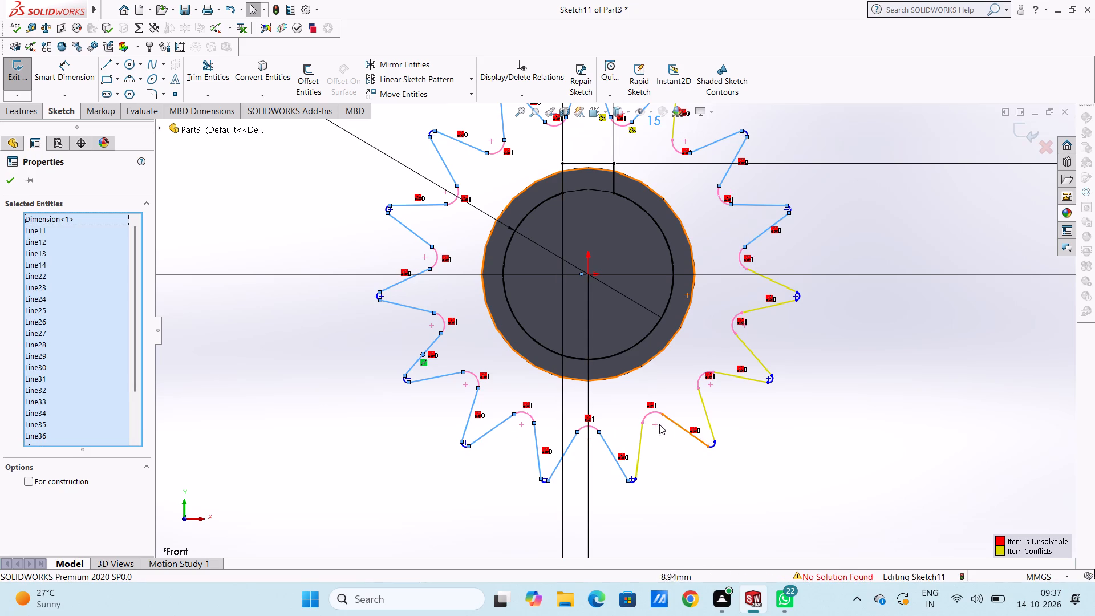
pyautogui.keyDown('ctrl'); pyautogui.click(640, 428); pyautogui.keyUp('ctrl')
pyautogui.keyDown('ctrl'); pyautogui.click(675, 423); pyautogui.keyUp('ctrl')
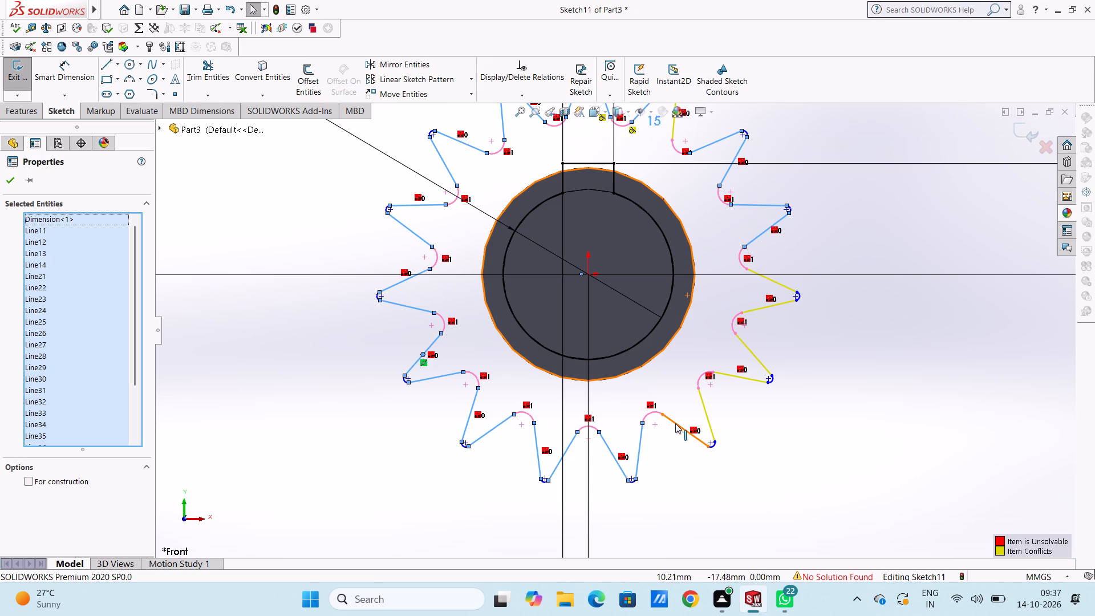
pyautogui.keyDown('ctrl'); pyautogui.click(703, 403); pyautogui.keyUp('ctrl')
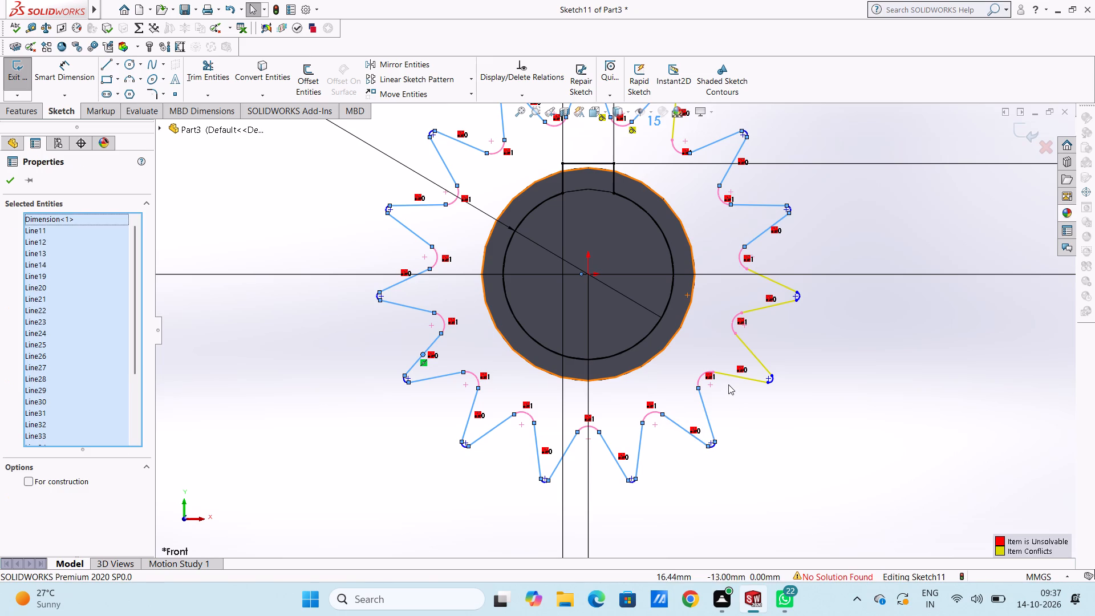
pyautogui.keyDown('ctrl'); pyautogui.click(727, 372); pyautogui.keyUp('ctrl')
pyautogui.keyDown('ctrl'); pyautogui.click(741, 343); pyautogui.keyUp('ctrl')
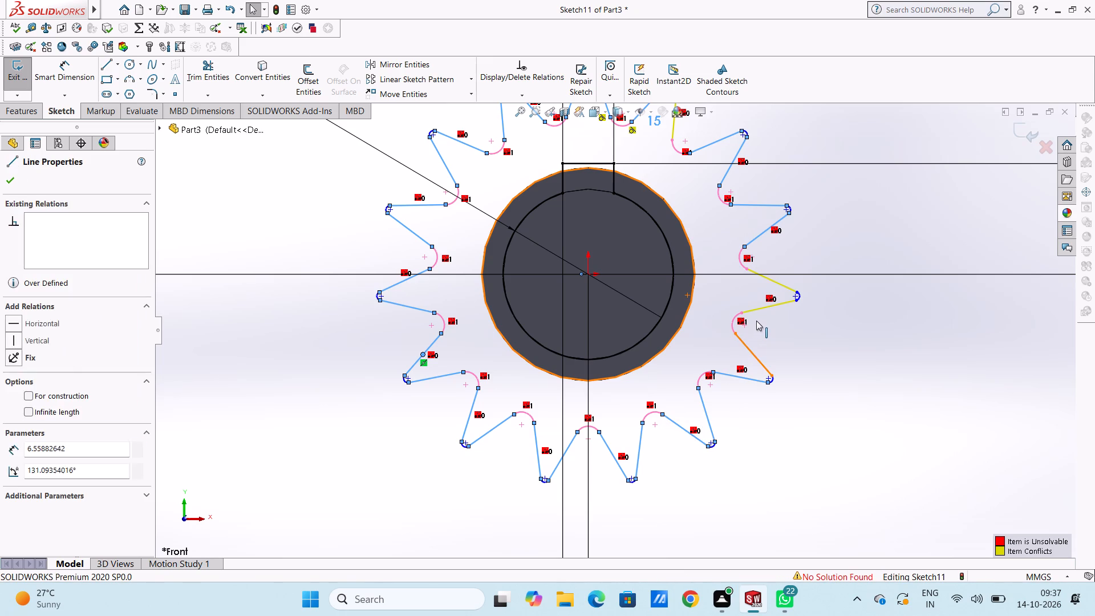
pyautogui.keyDown('ctrl'); pyautogui.click(755, 309); pyautogui.keyUp('ctrl')
pyautogui.keyDown('ctrl'); pyautogui.click(760, 277); pyautogui.keyUp('ctrl')
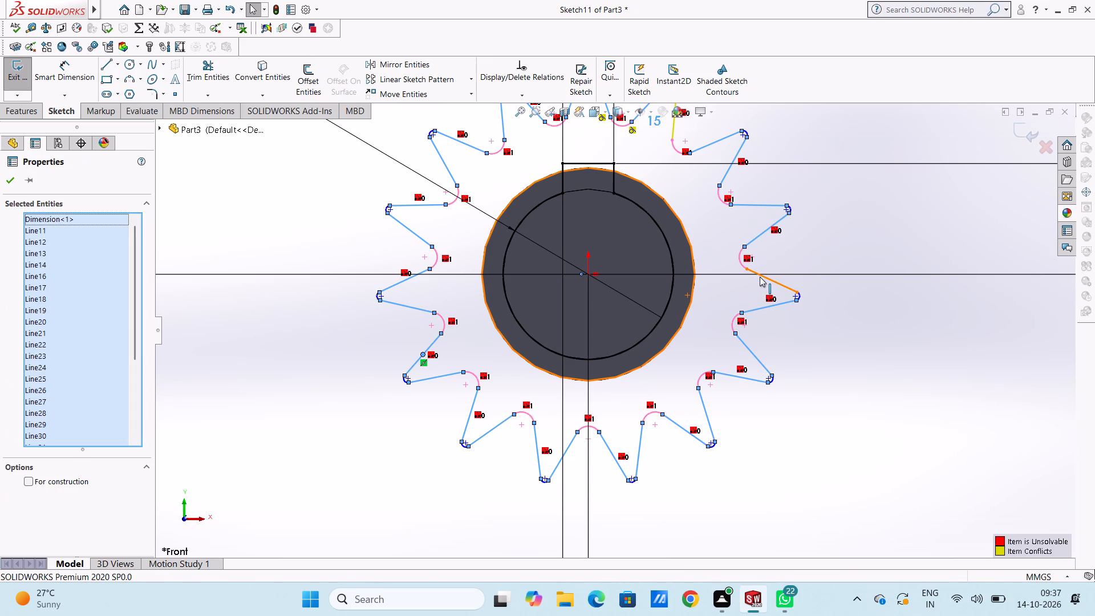
pyautogui.press('Delete')
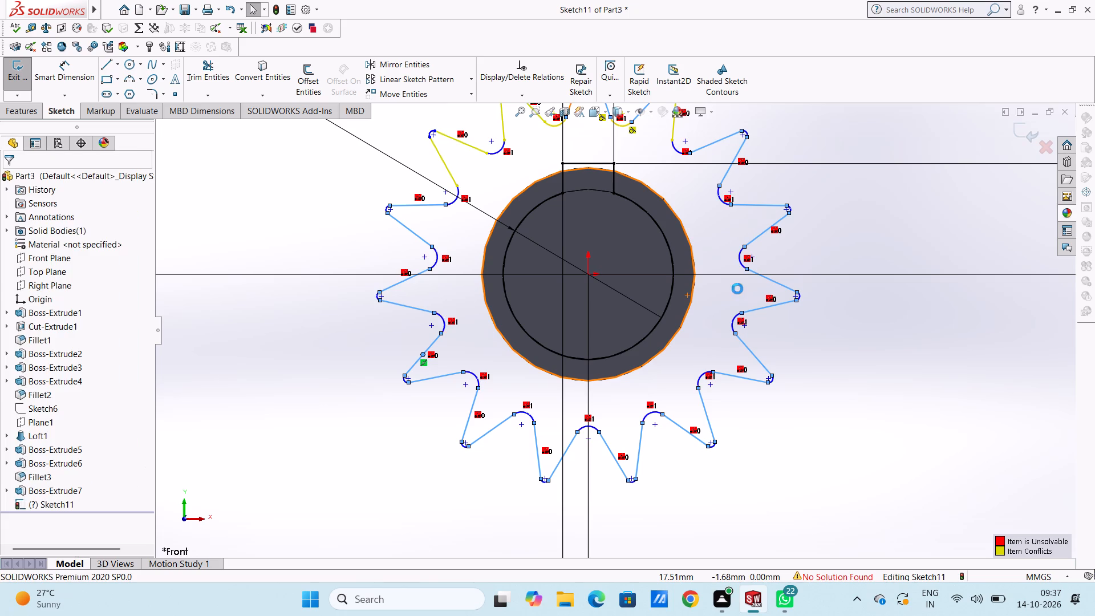
pyautogui.click(472, 299)
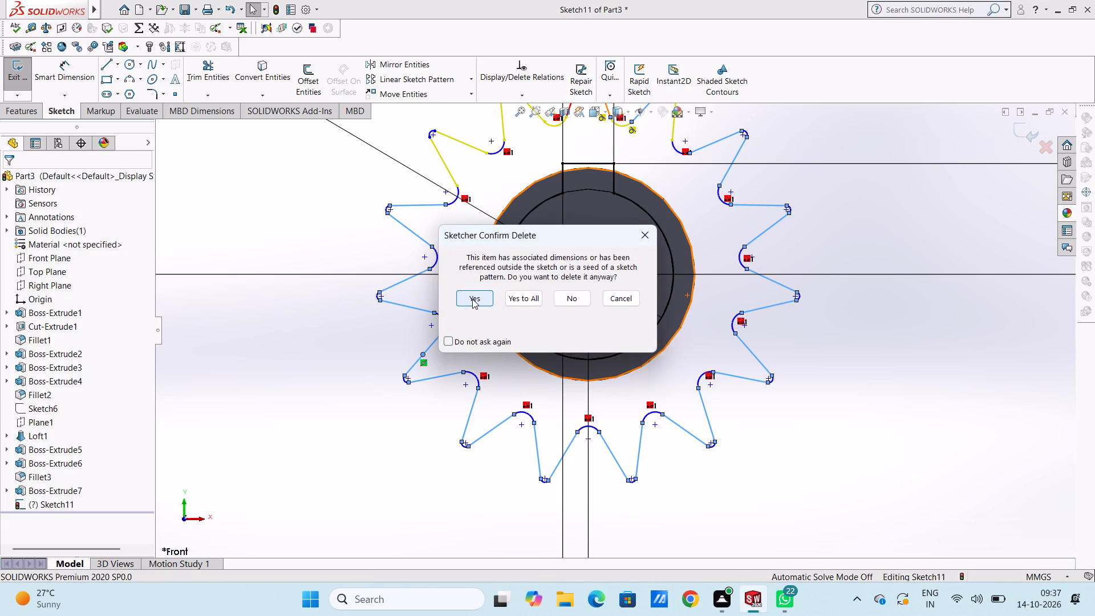
pyautogui.click(472, 299)
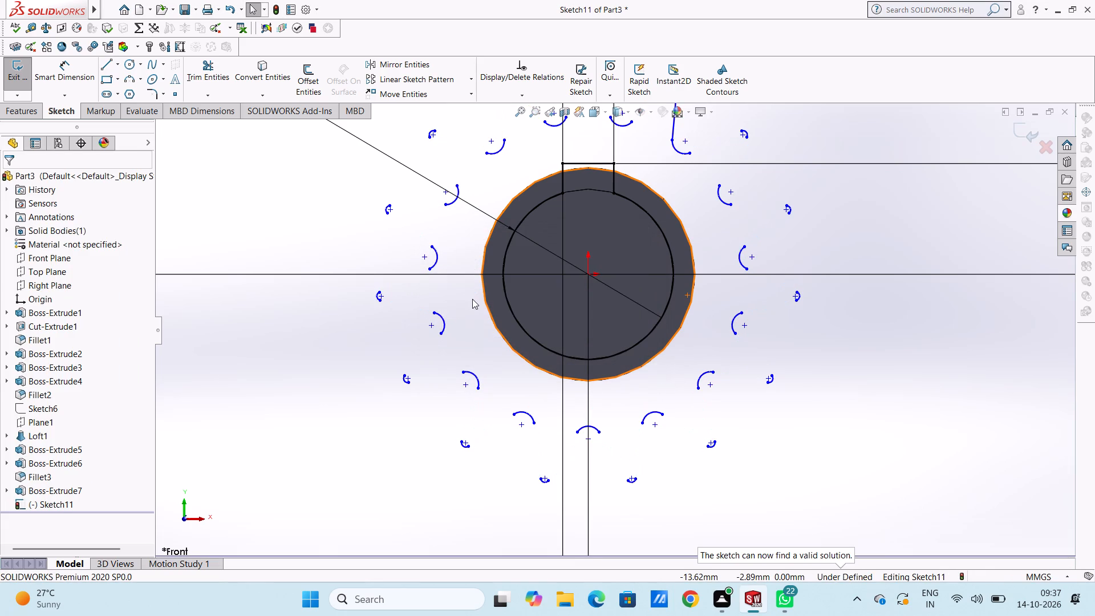
# Delete the one leftover straight flank line on the first tooth clockwise from the top tooth.
pyautogui.scroll(3, 472, 299)
pyautogui.scroll(-2, 586, 201)
pyautogui.scroll(-3, 684, 216)
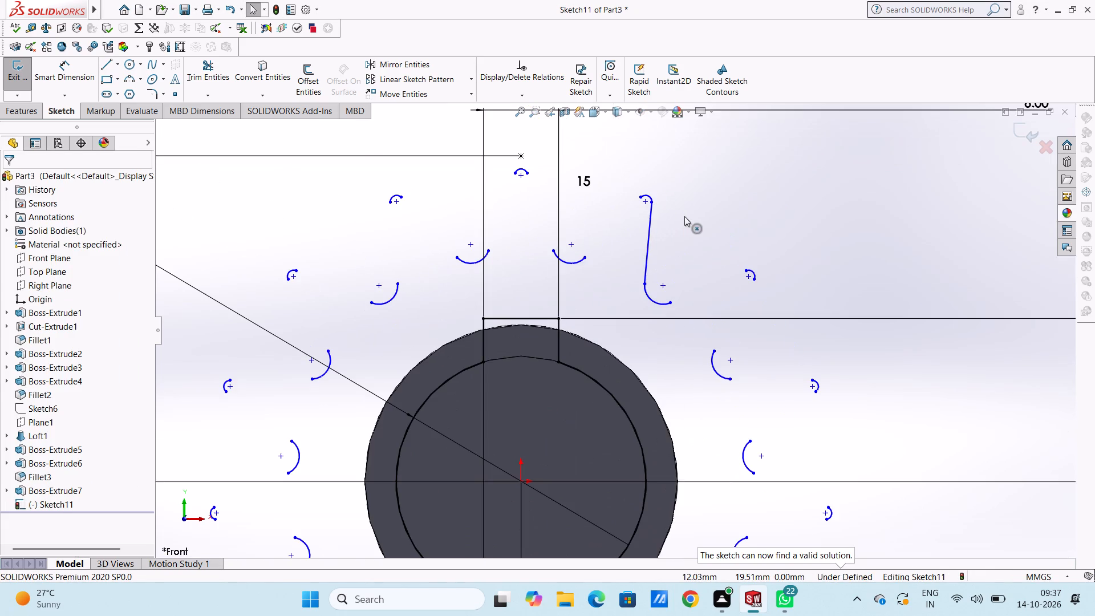
pyautogui.click(650, 227)
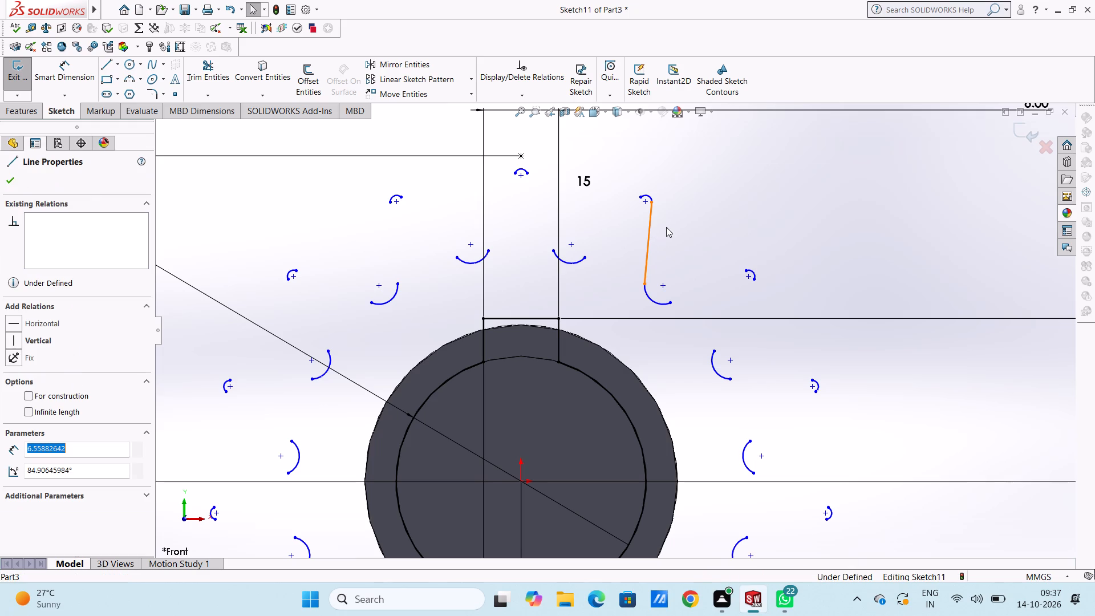
pyautogui.press('Delete')
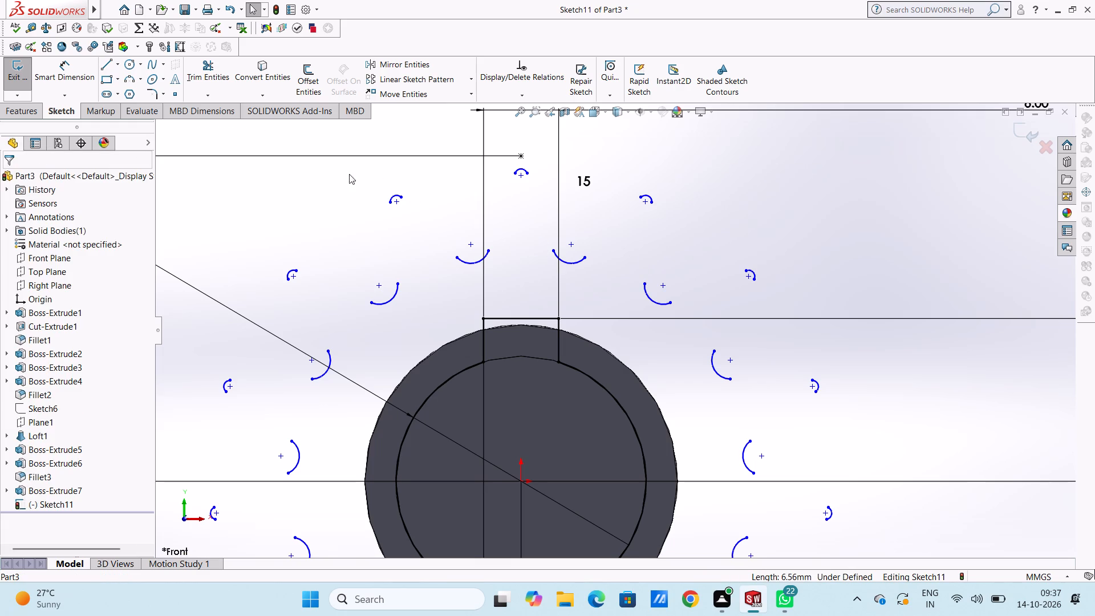
# Draw two straight flank lines about 6.56 mm long joining the top tooth's tip arc ends to the adjacent root arcs, and end the Line command.
pyautogui.click(111, 66)
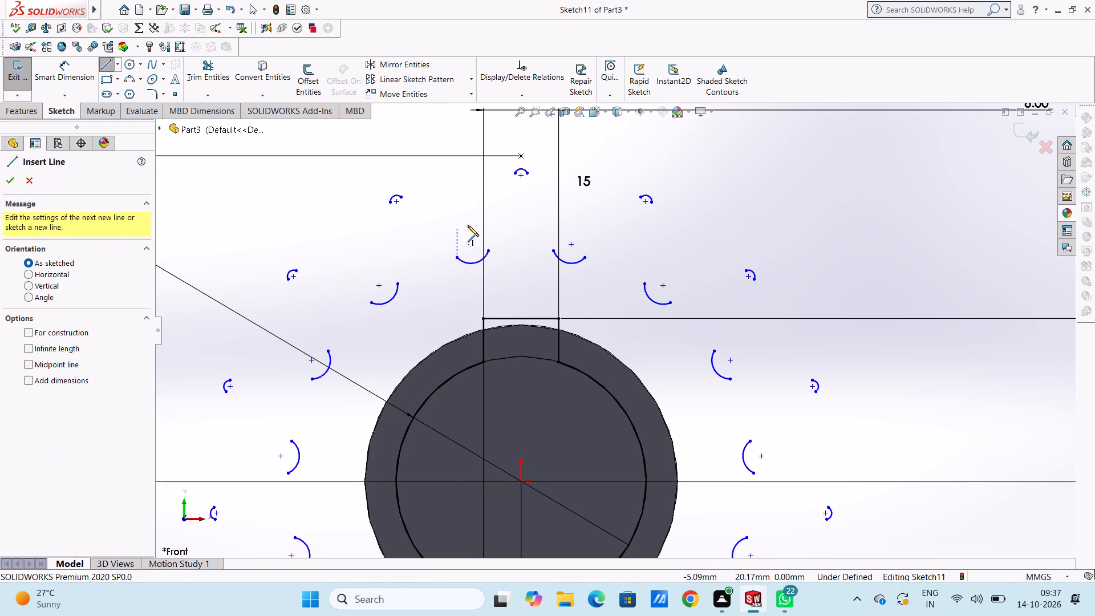
pyautogui.click(516, 172)
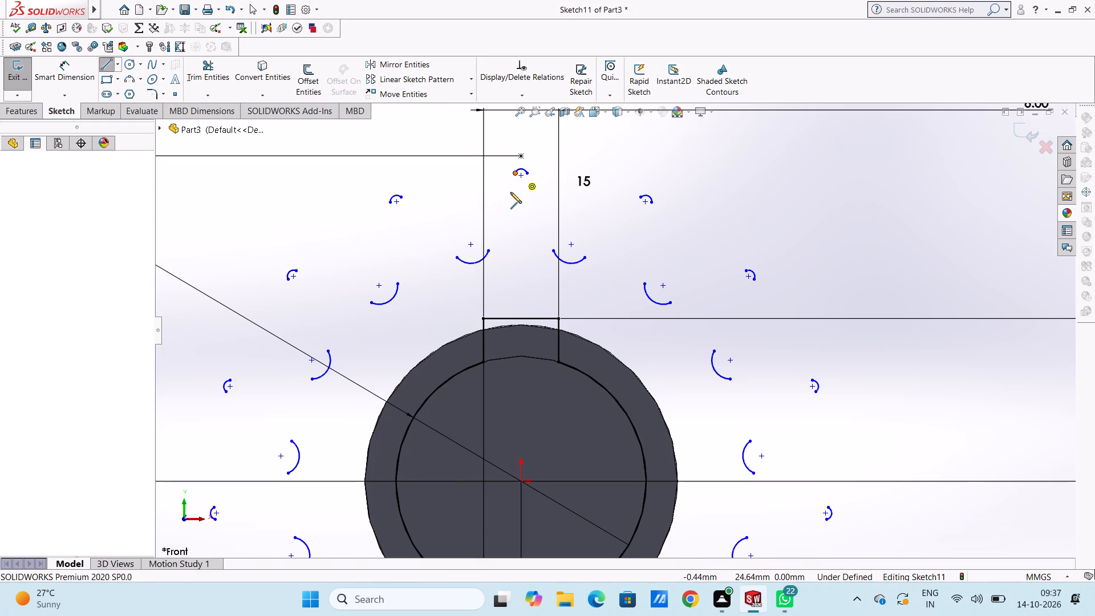
pyautogui.click(490, 249)
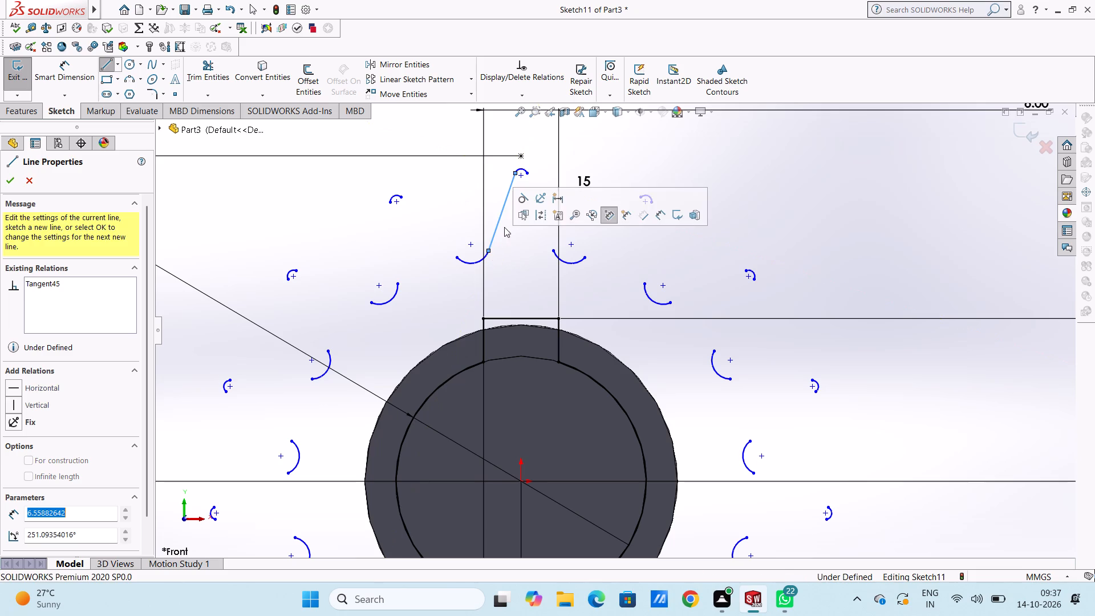
pyautogui.click(529, 172)
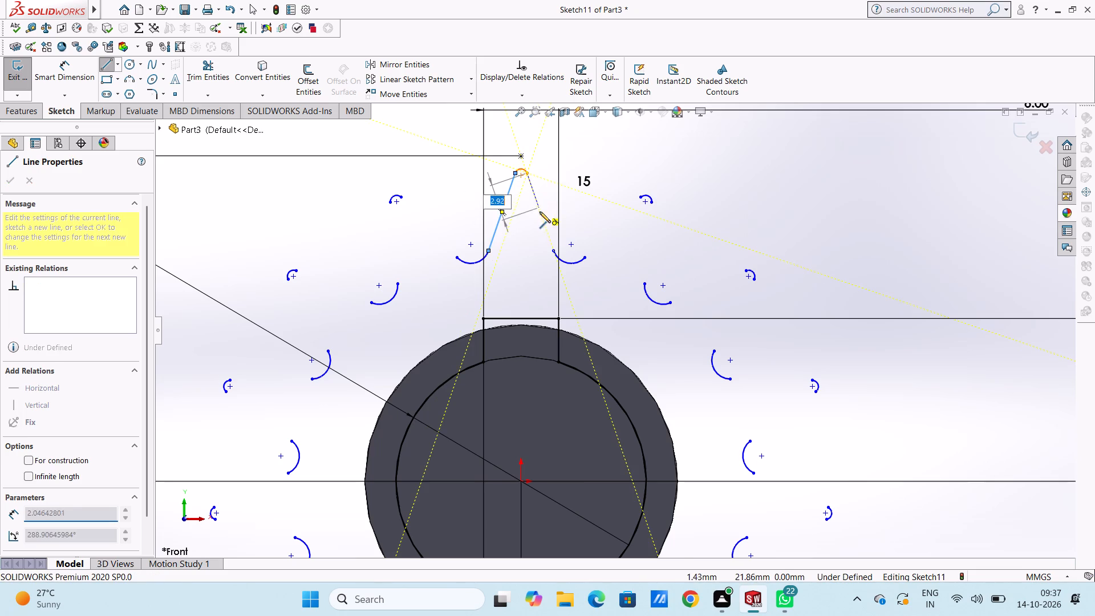
pyautogui.click(554, 249)
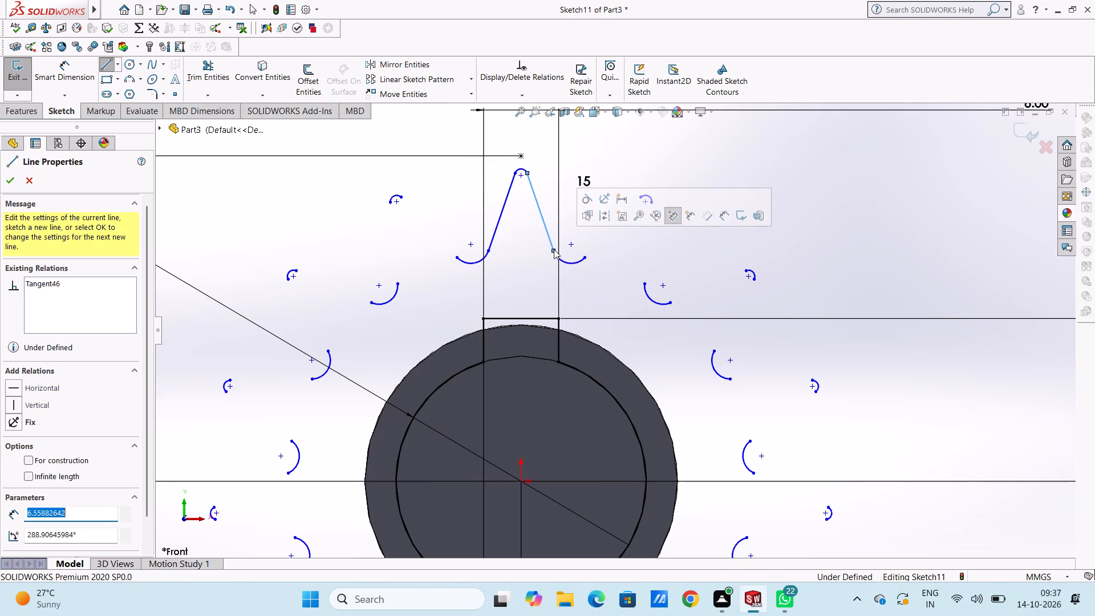
pyautogui.click(17, 181)
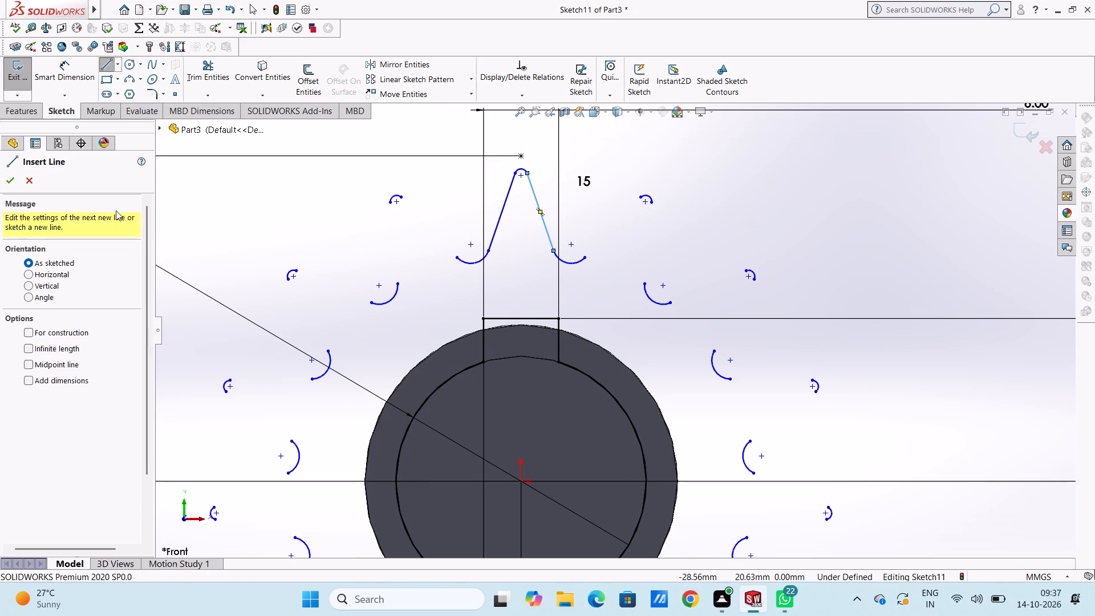
pyautogui.click(16, 180)
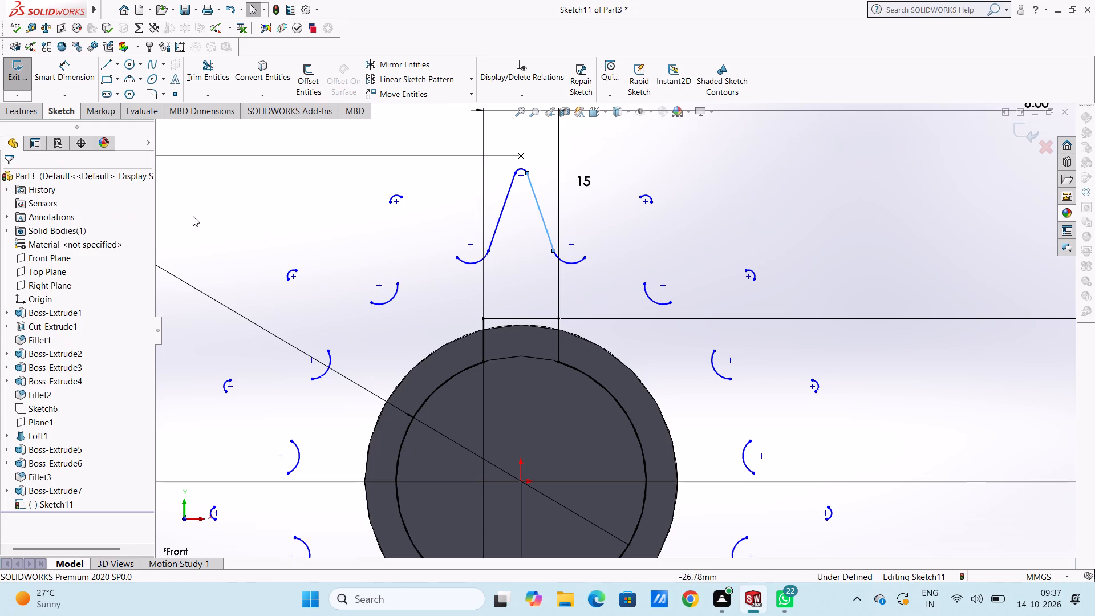
# Circular-pattern the top tooth's two straight flank lines around the origin with 15 equally spaced instances over 360 degrees.
pyautogui.click(279, 208)
pyautogui.scroll(4, 349, 262)
pyautogui.scroll(-1, 737, 268)
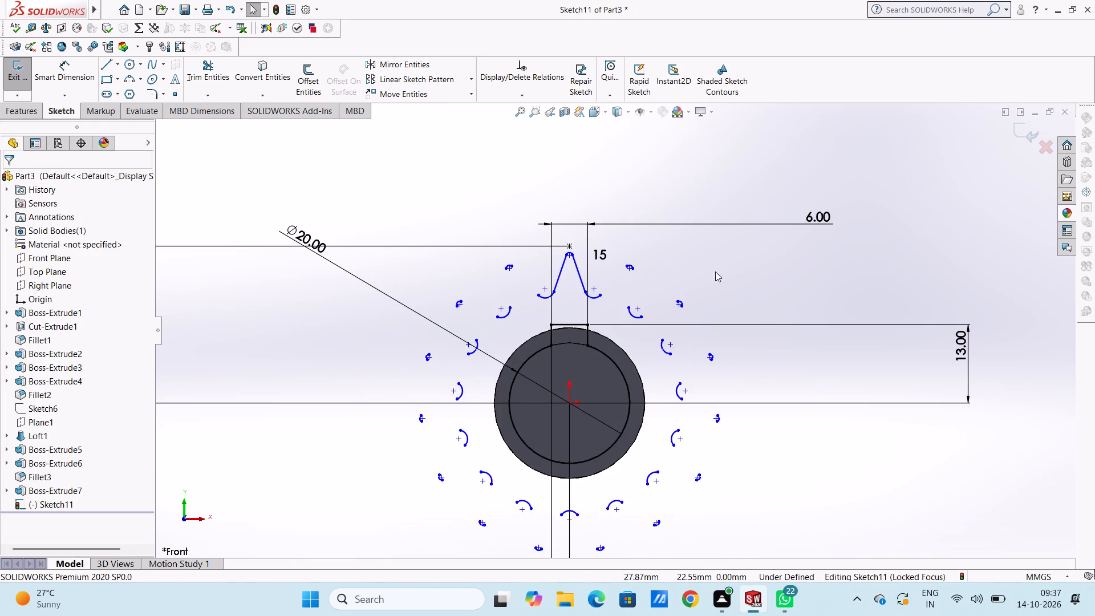
pyautogui.scroll(-2, 715, 271)
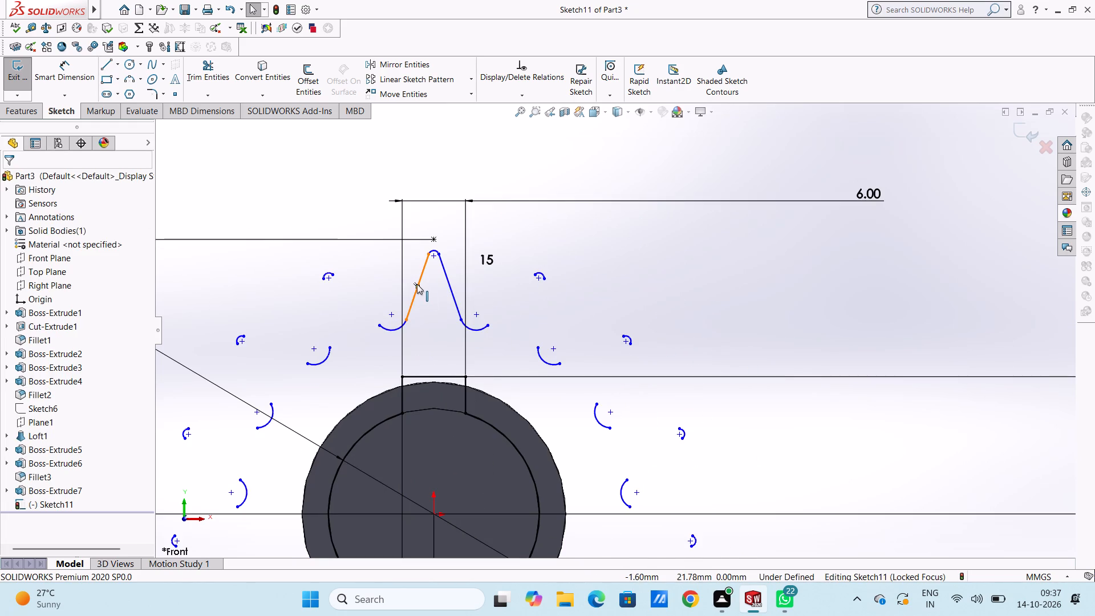
pyautogui.click(416, 293)
pyautogui.keyDown('ctrl'); pyautogui.click(452, 291); pyautogui.keyUp('ctrl')
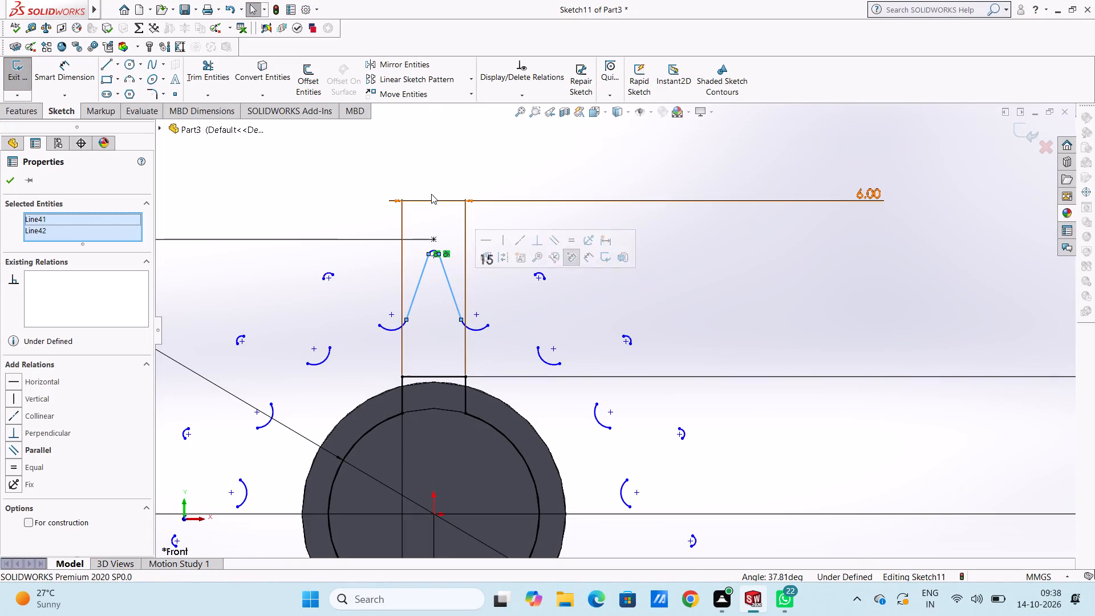
pyautogui.click(469, 78)
pyautogui.click(460, 110)
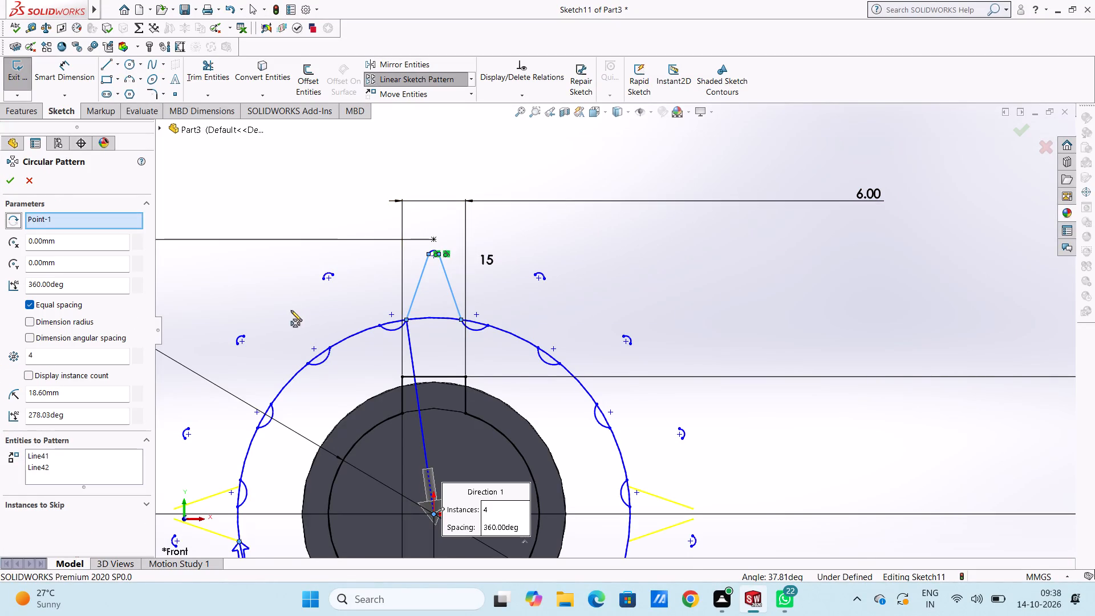
pyautogui.doubleClick(78, 355)
pyautogui.write('15')
pyautogui.press('Return')
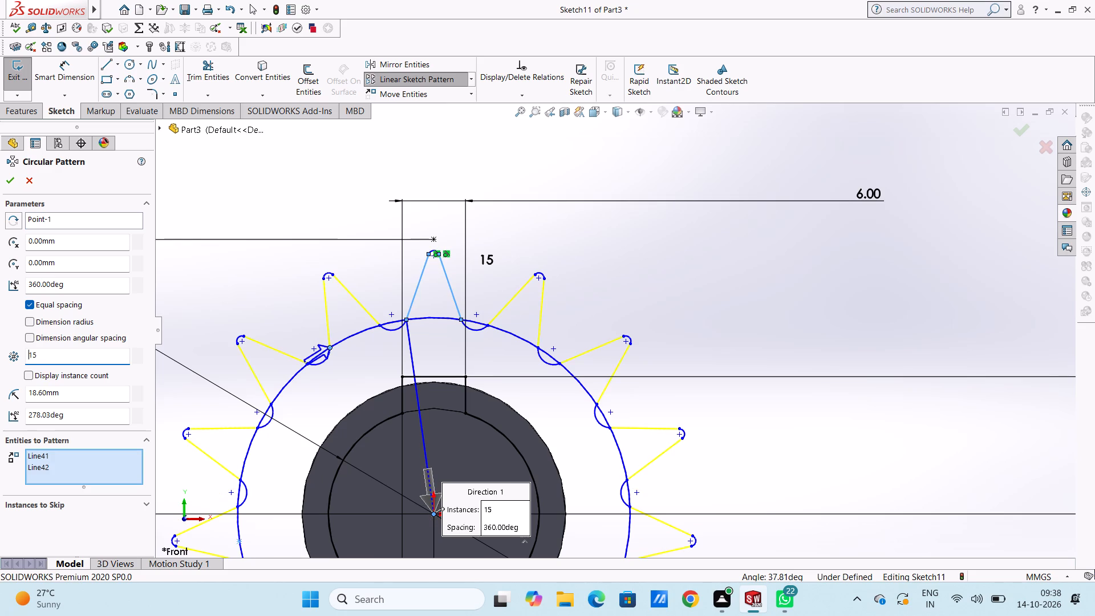
pyautogui.click(17, 181)
pyautogui.click(287, 277)
# Dimension the aligned distance from the origin to the counter-clockwise end of the top tooth's tip arc, placed beyond the 26.00 dimension.
pyautogui.scroll(4, 351, 341)
pyautogui.scroll(-2, 631, 450)
pyautogui.scroll(3, 628, 449)
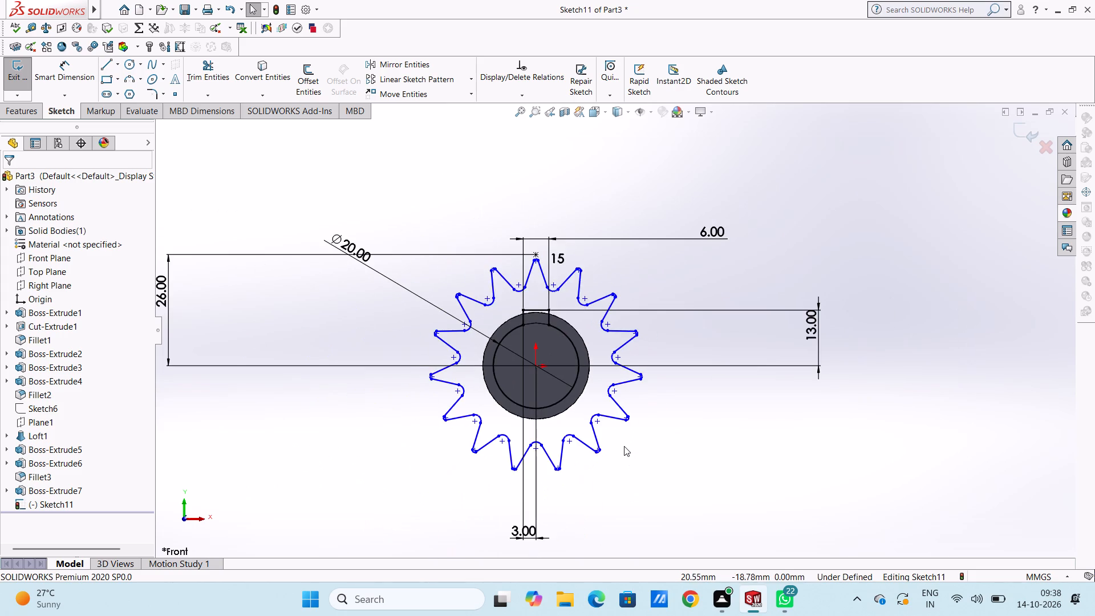
pyautogui.scroll(-1, 622, 446)
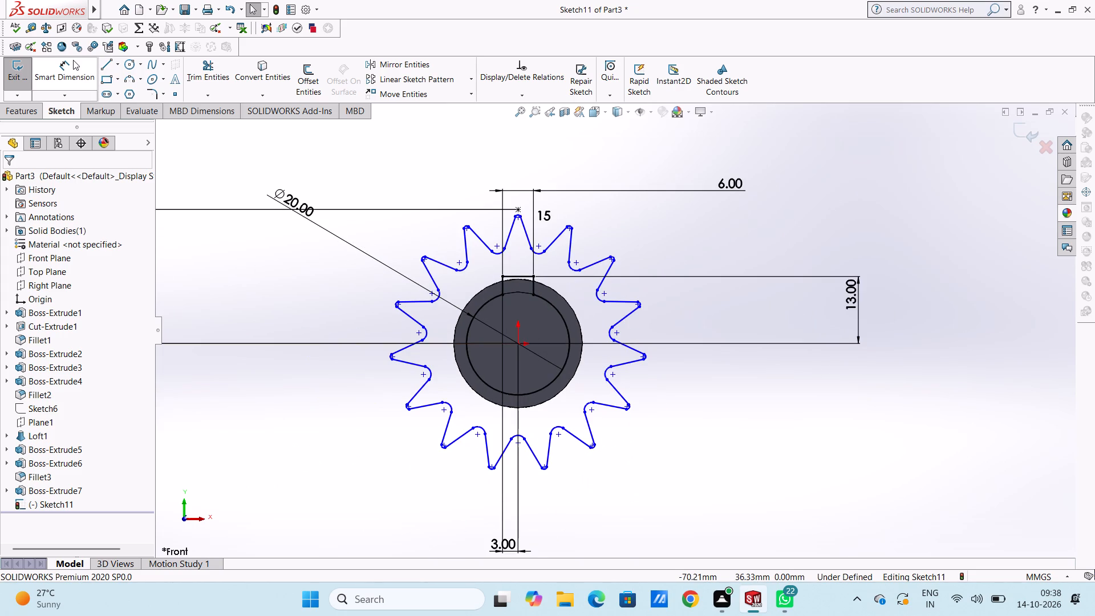
pyautogui.click(73, 67)
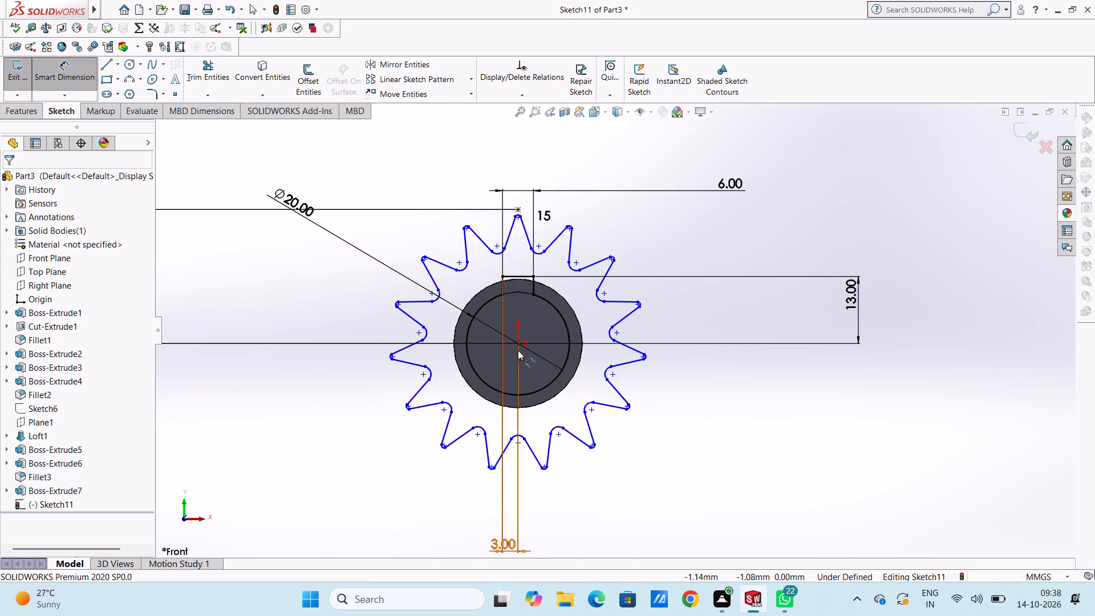
pyautogui.click(518, 344)
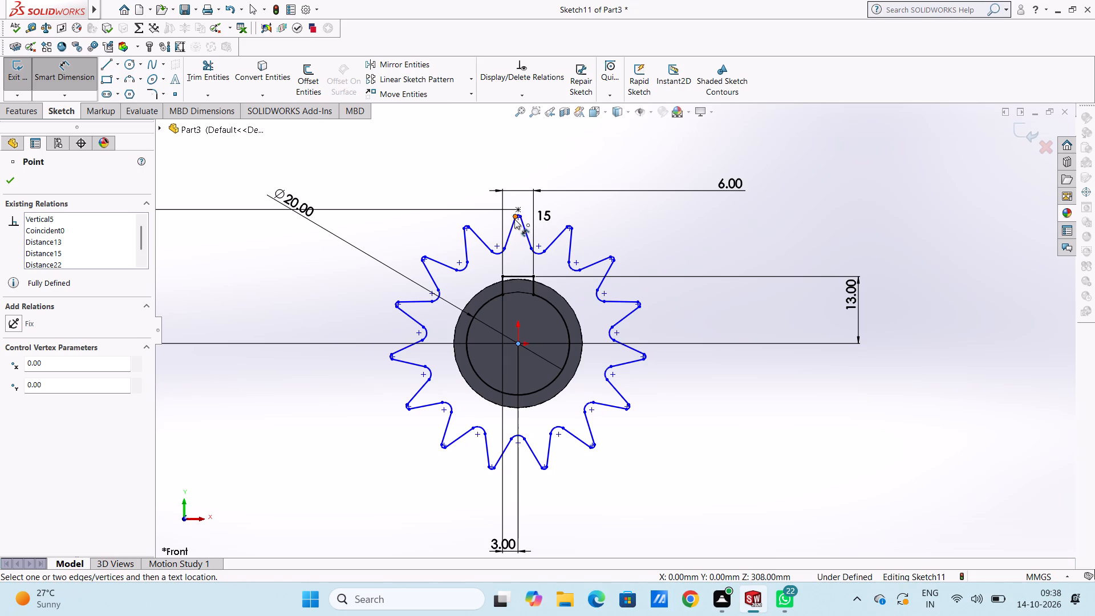
pyautogui.scroll(2, 520, 209)
pyautogui.scroll(-2, 532, 257)
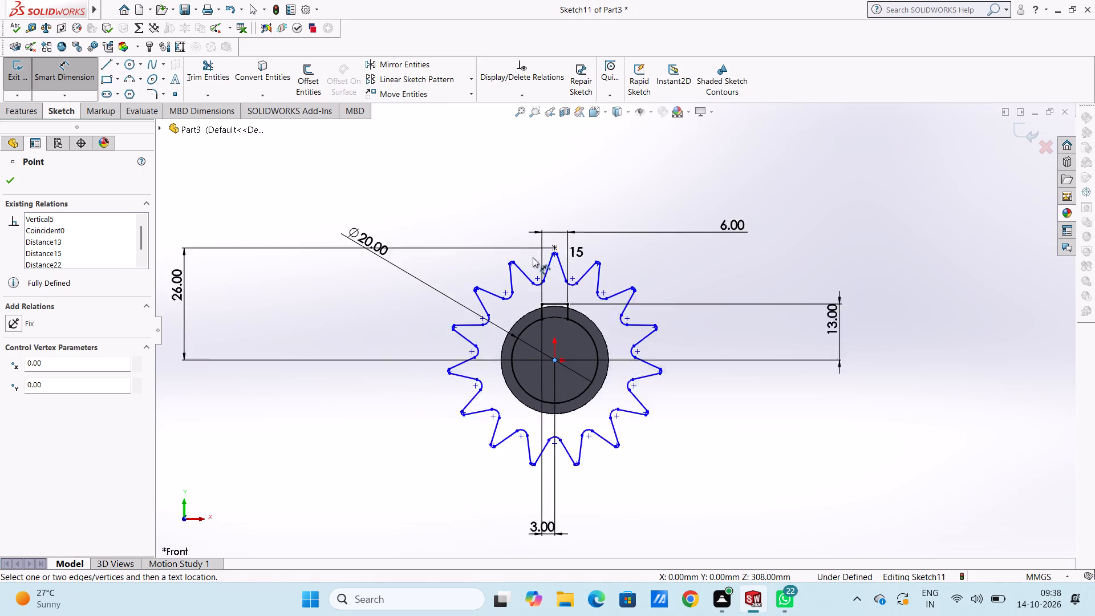
pyautogui.scroll(-9, 563, 255)
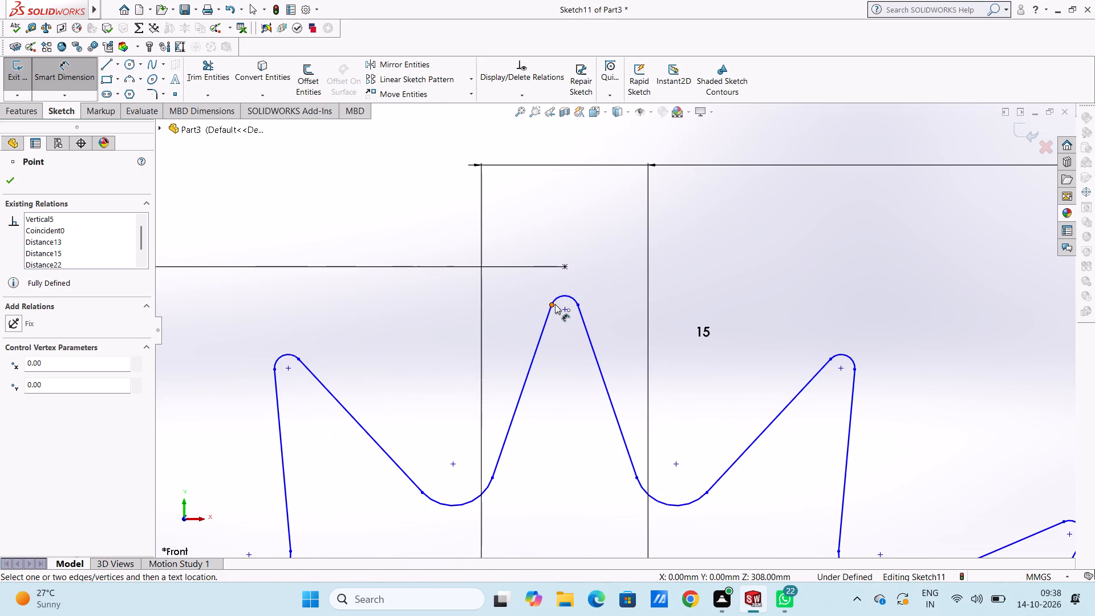
pyautogui.click(555, 304)
pyautogui.scroll(7, 452, 313)
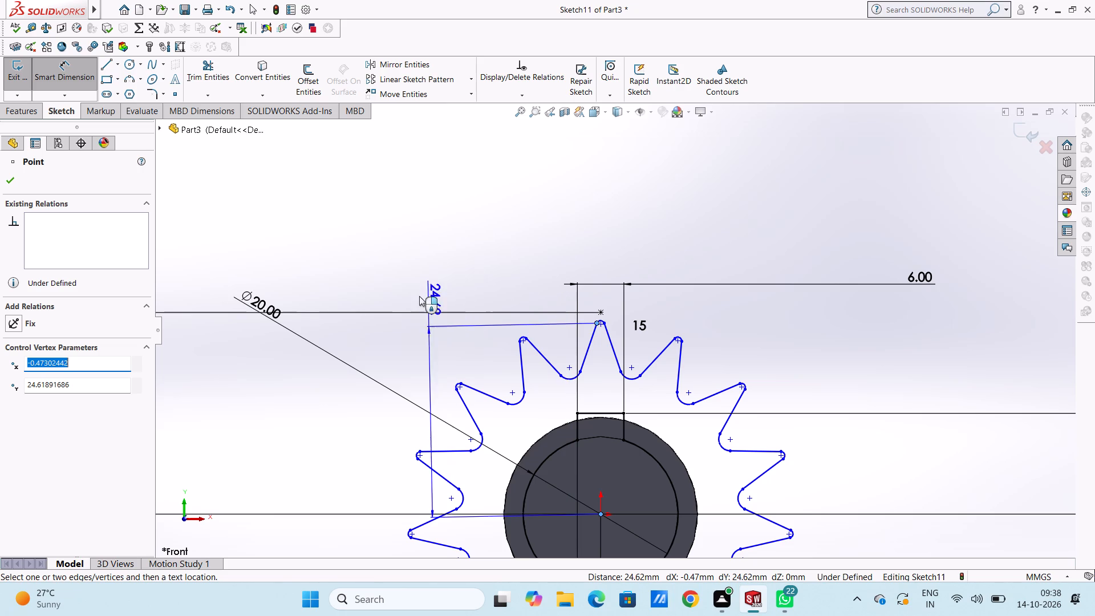
pyautogui.scroll(5, 394, 296)
pyautogui.click(260, 302)
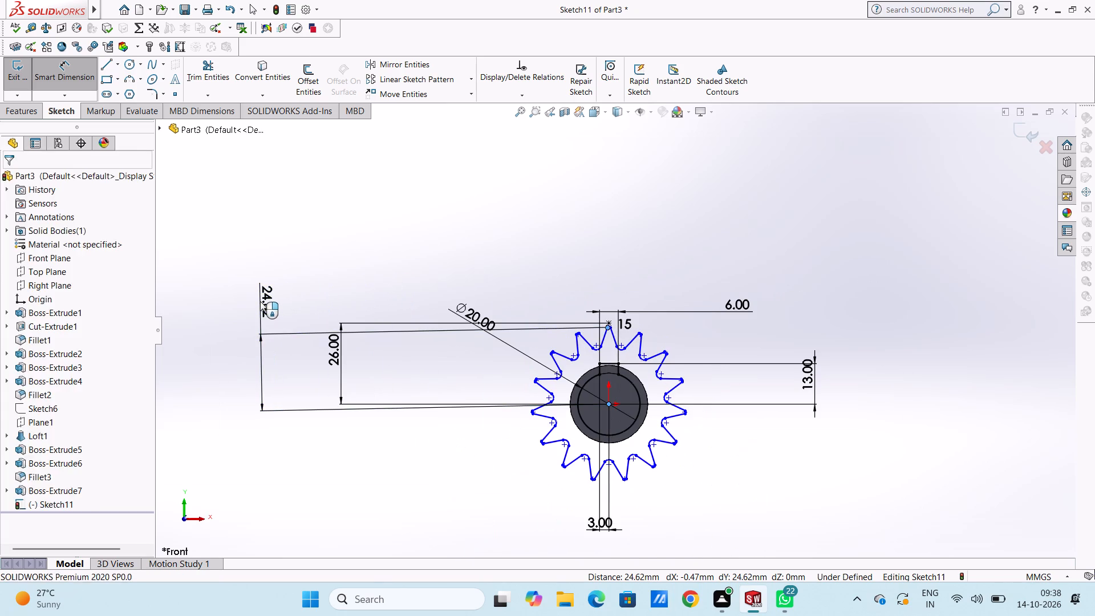
pyautogui.doubleClick(211, 284)
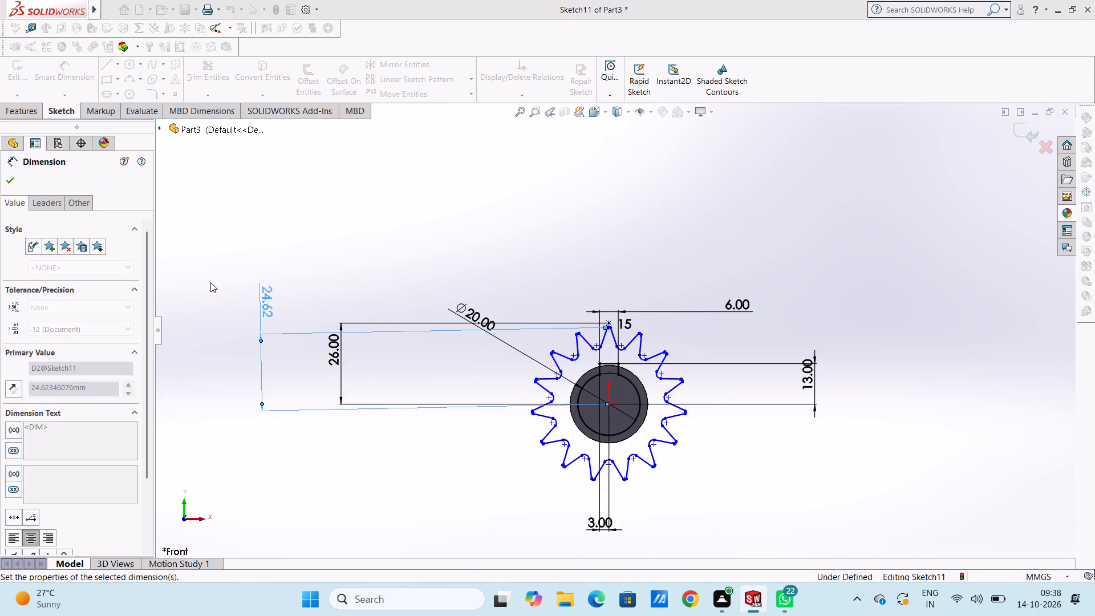
# Dimension the radius of the root arc in the first valley clockwise from the top tooth.
pyautogui.scroll(-7, 619, 348)
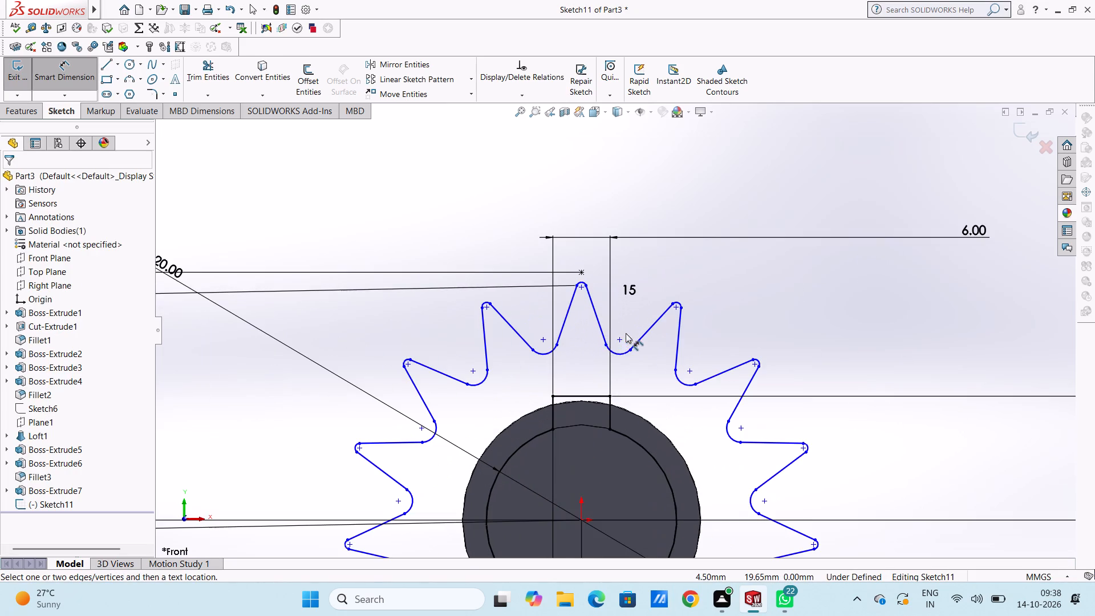
pyautogui.click(615, 353)
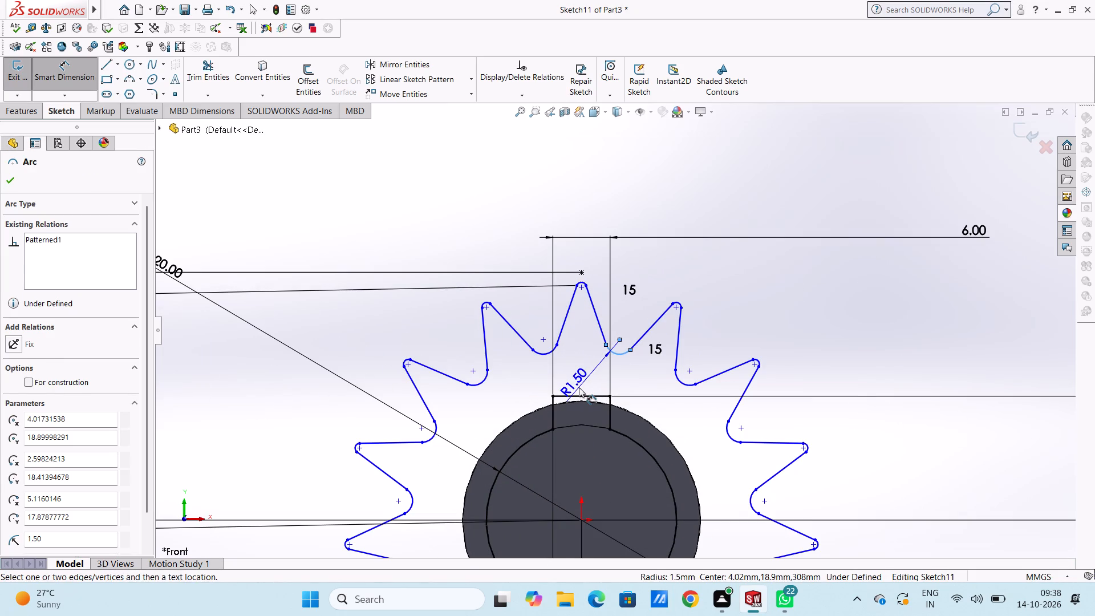
pyautogui.click(579, 387)
pyautogui.click(530, 372)
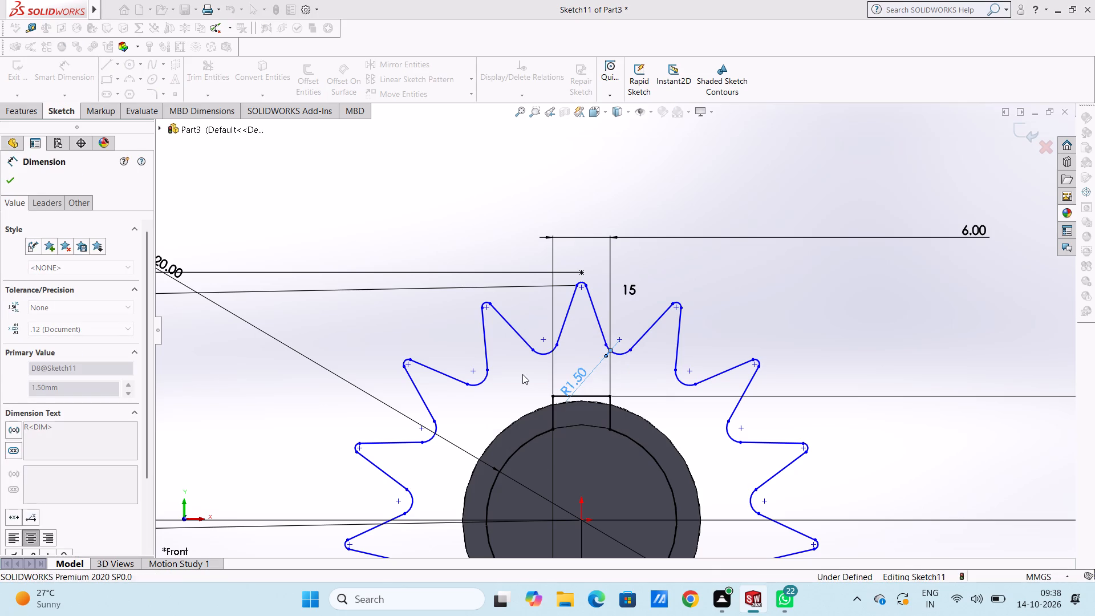
pyautogui.click(522, 374)
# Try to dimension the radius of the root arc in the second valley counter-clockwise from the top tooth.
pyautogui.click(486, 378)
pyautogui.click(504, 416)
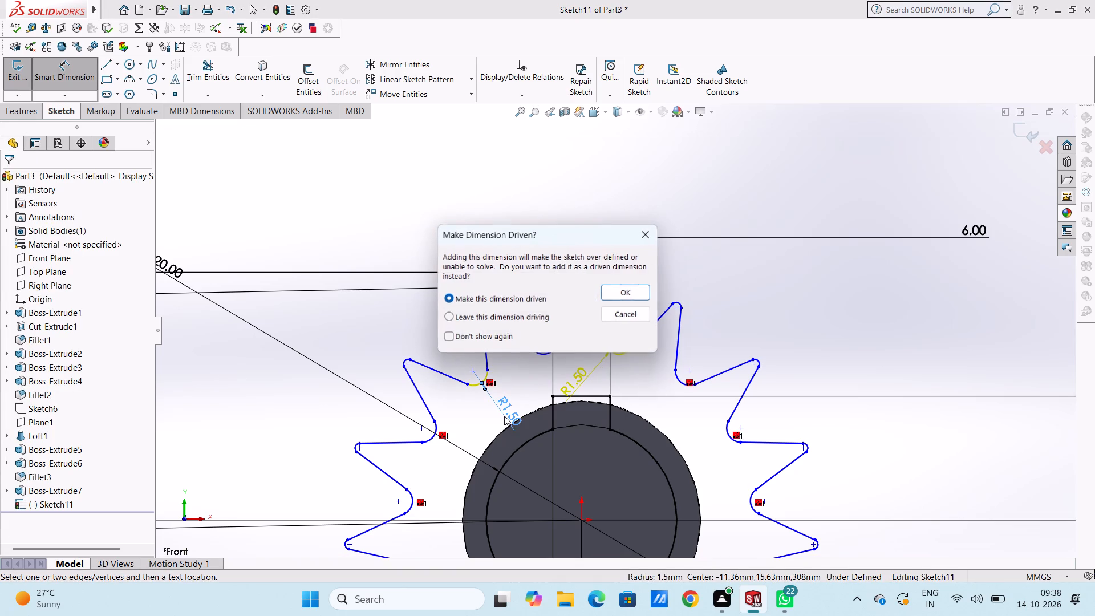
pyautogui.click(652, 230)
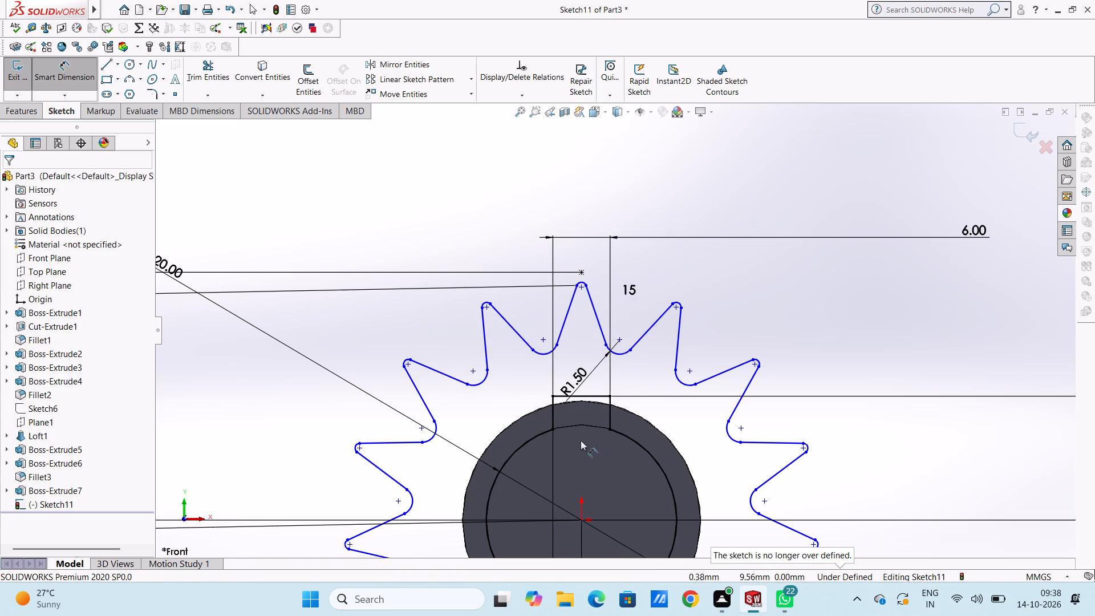
# Dimension the vertical distance from the origin to the clockwise end of the top tooth's tip arc.
pyautogui.click(581, 521)
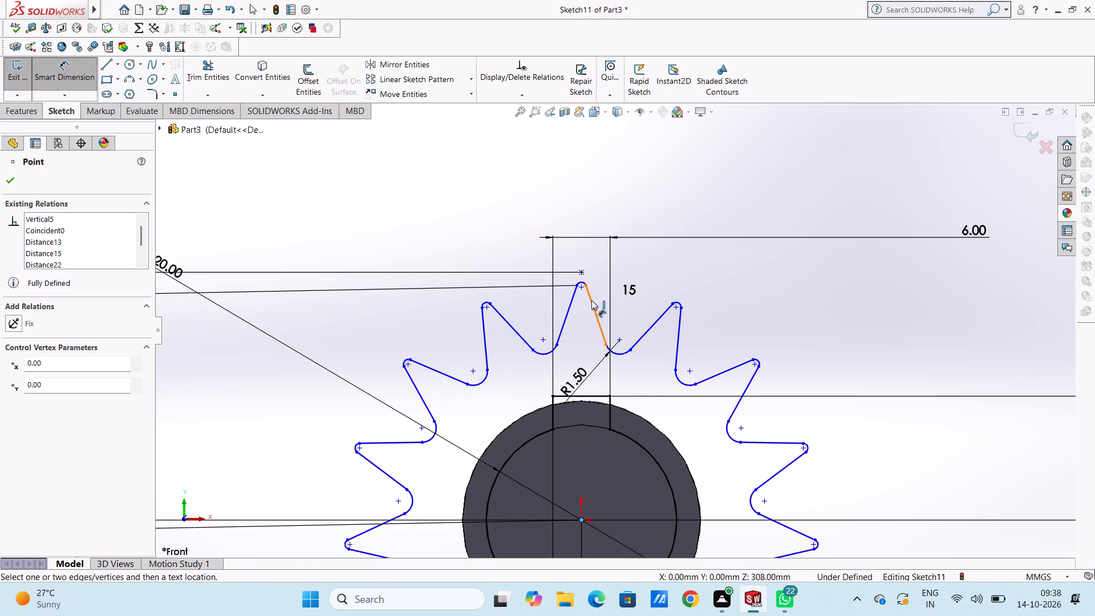
pyautogui.click(587, 286)
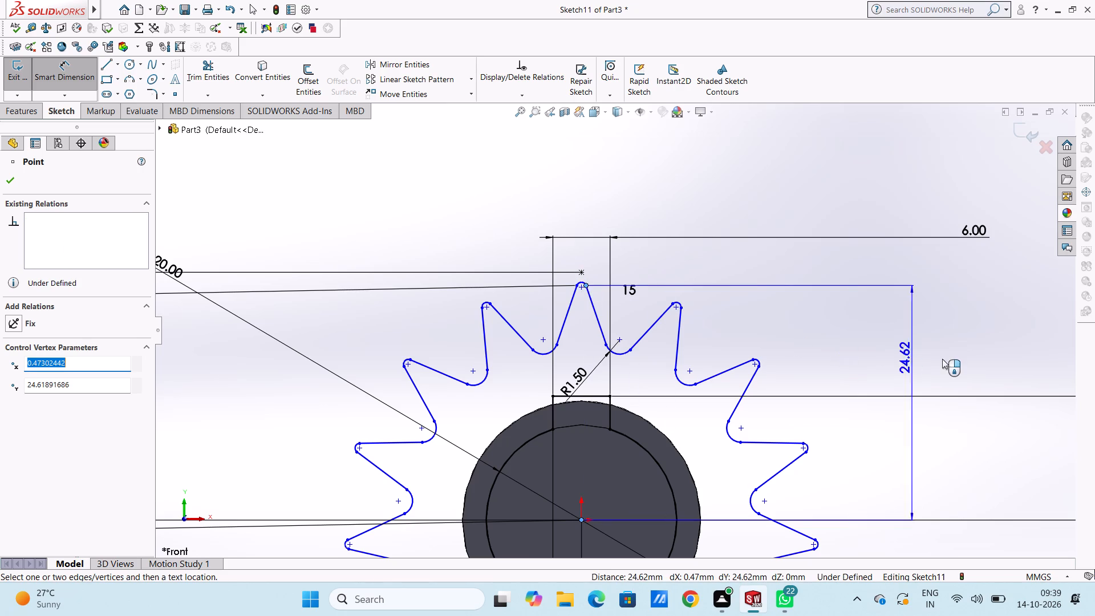
pyautogui.click(1041, 348)
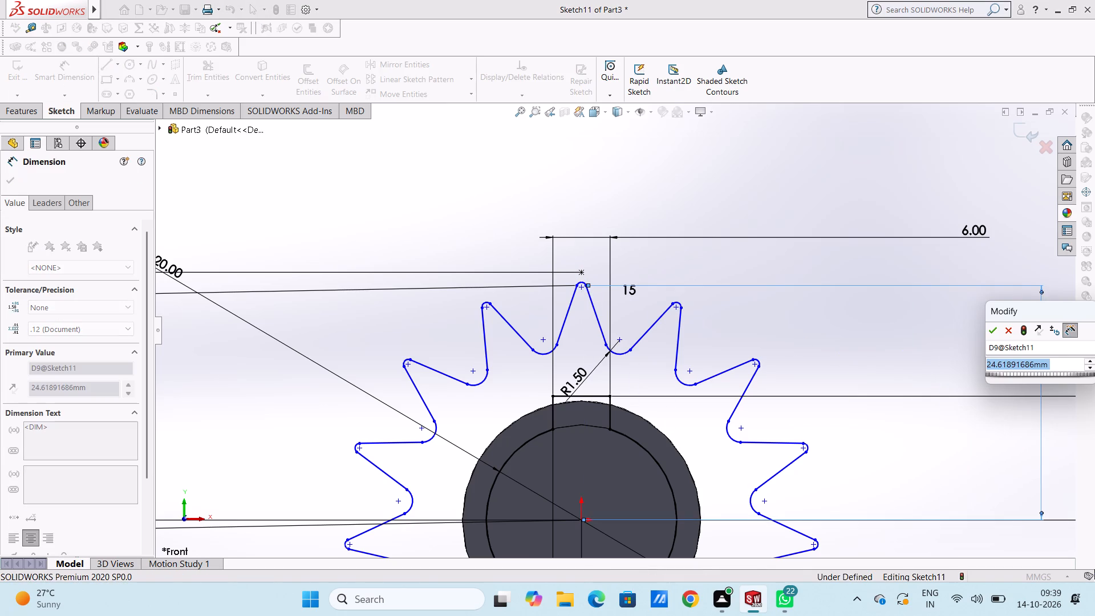
pyautogui.click(992, 329)
pyautogui.click(958, 333)
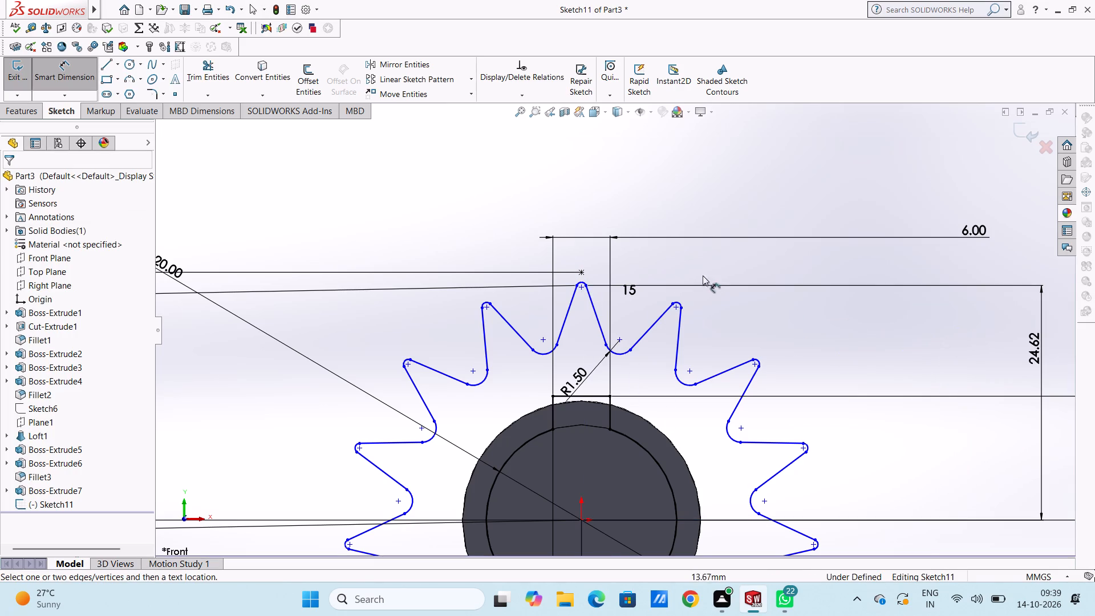
# Dimension the radius of the top tooth's tip arc.
pyautogui.click(583, 281)
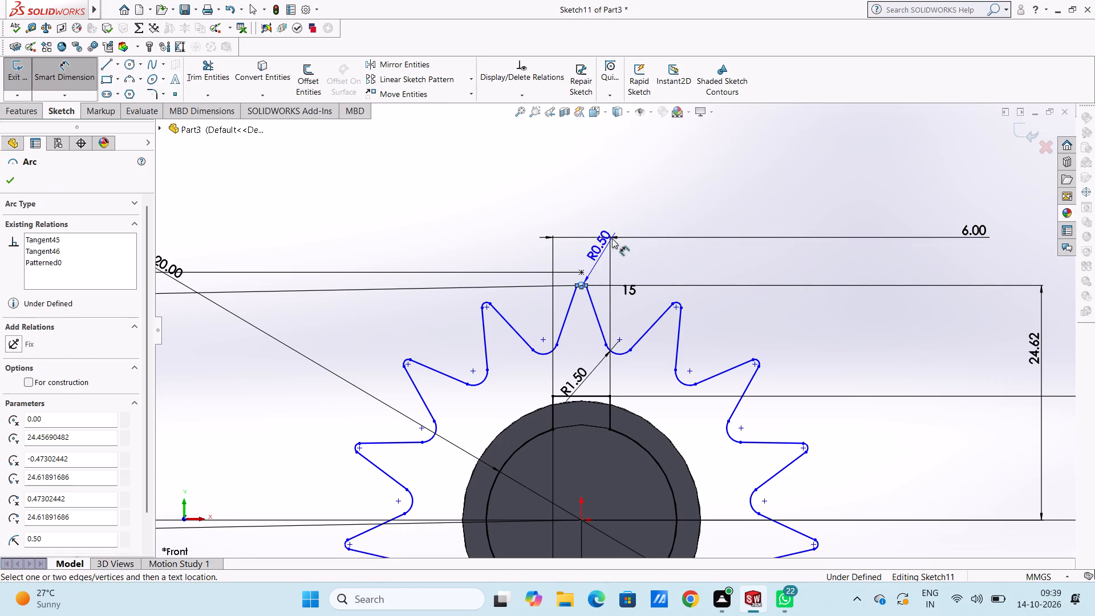
pyautogui.click(640, 198)
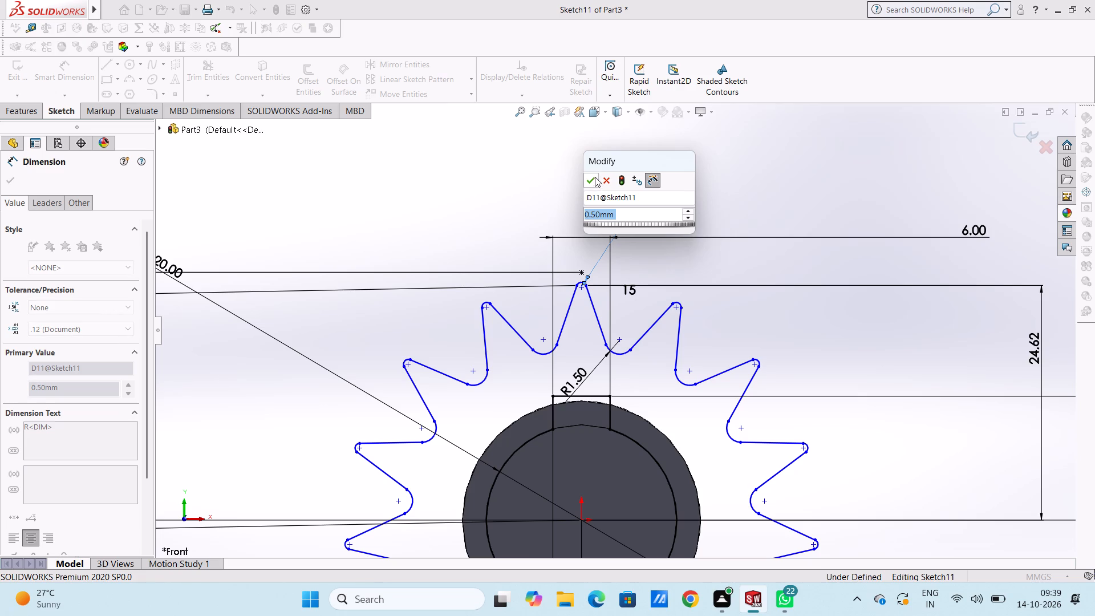
pyautogui.click(591, 176)
pyautogui.click(587, 180)
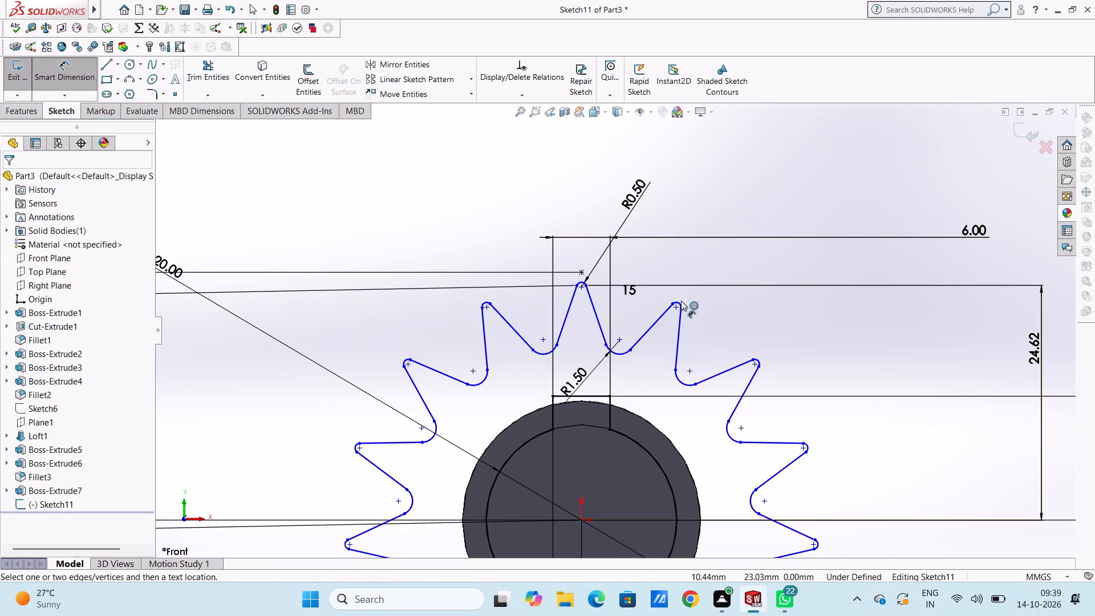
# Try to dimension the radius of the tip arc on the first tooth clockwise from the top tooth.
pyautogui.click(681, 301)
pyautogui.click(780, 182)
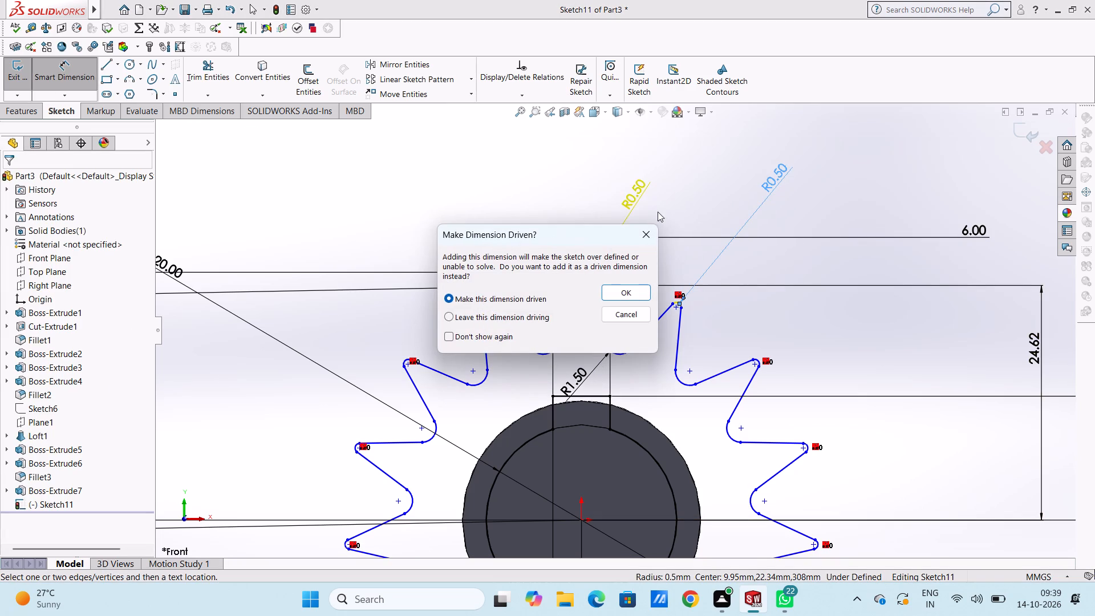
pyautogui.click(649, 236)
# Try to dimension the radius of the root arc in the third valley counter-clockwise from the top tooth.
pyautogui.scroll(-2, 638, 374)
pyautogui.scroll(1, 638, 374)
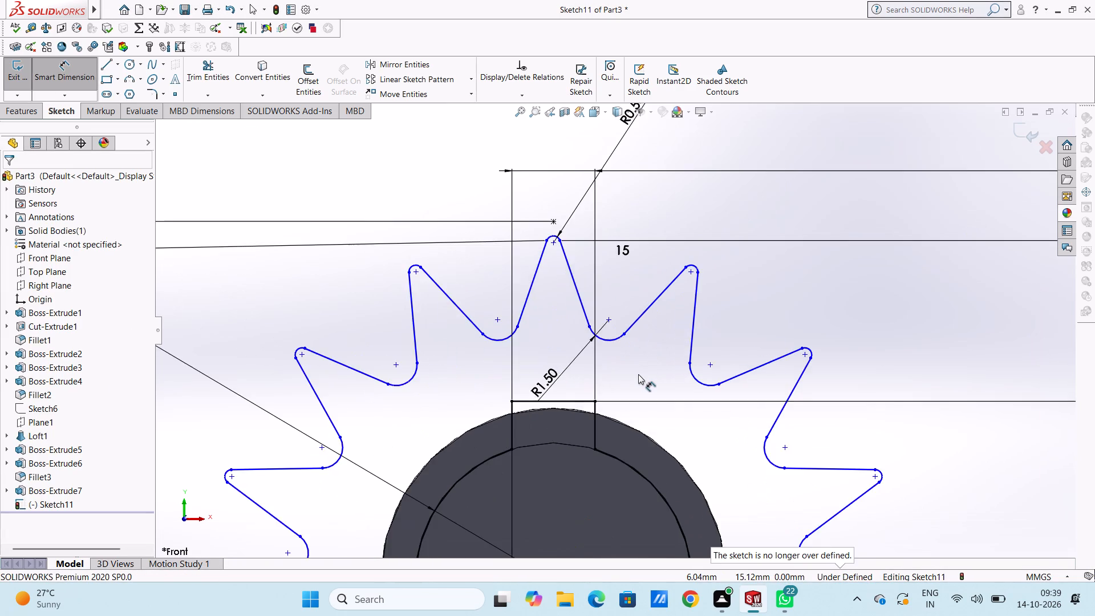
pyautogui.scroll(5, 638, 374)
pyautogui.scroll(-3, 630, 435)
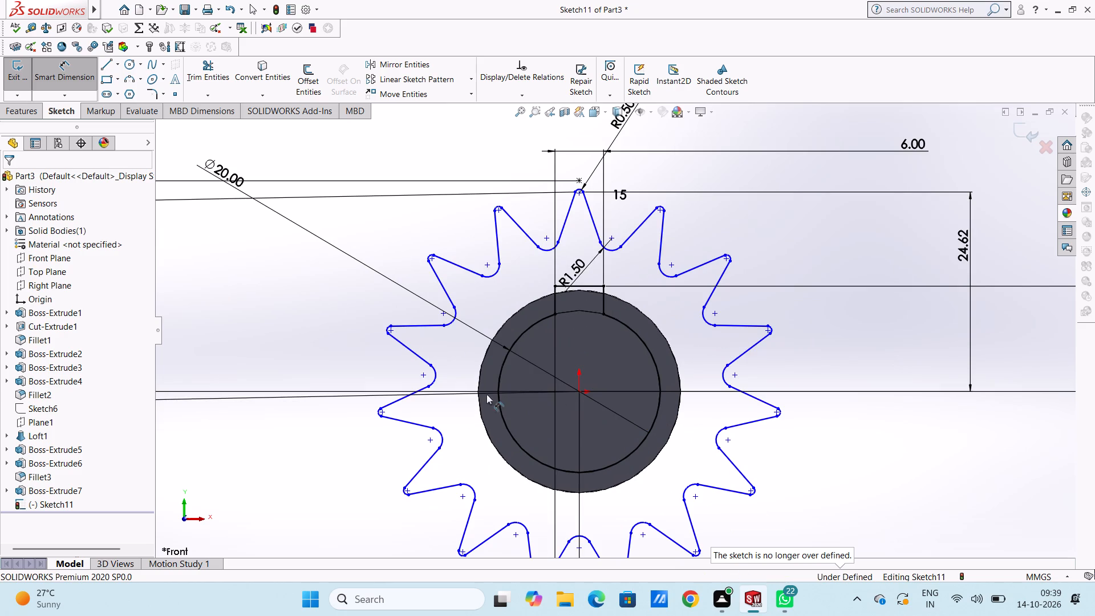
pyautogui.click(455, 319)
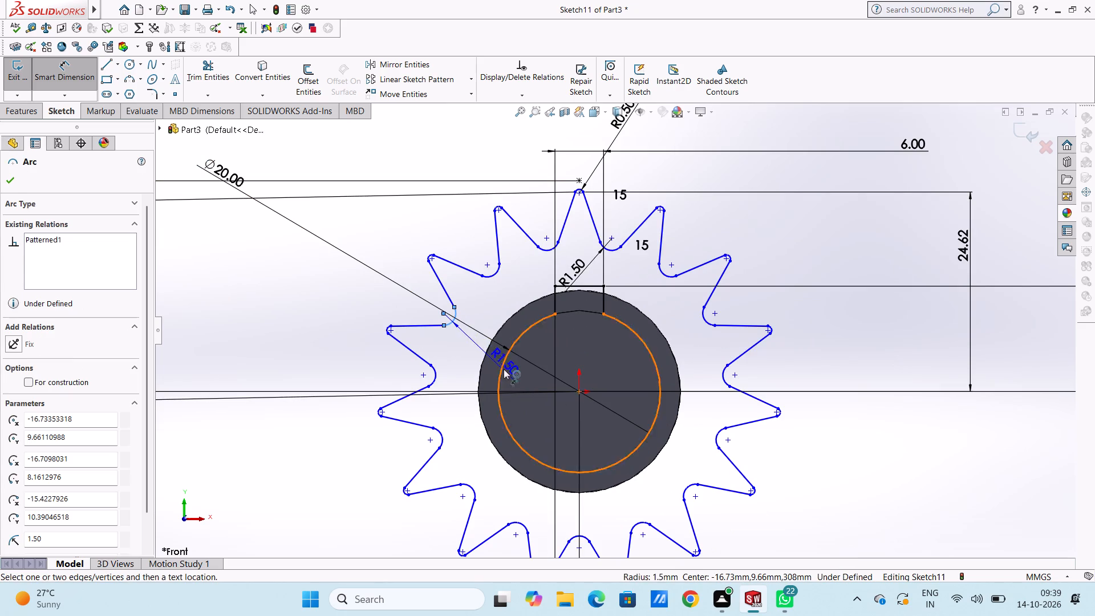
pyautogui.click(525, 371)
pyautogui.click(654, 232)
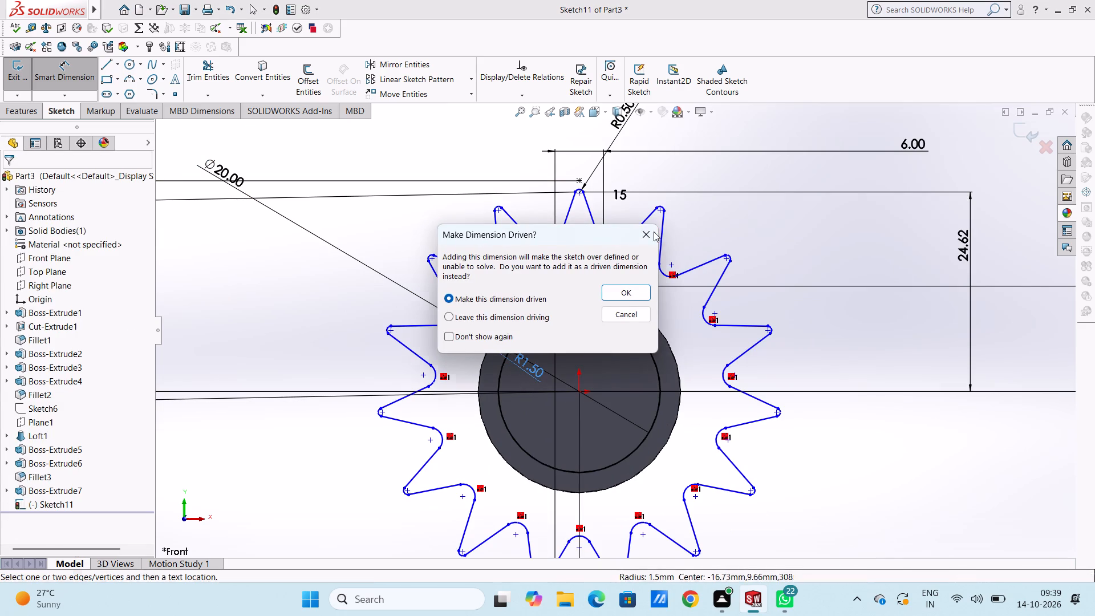
# Dimension the vertical distance from the origin to the topmost point of the top tooth's tip arc.
pyautogui.click(581, 392)
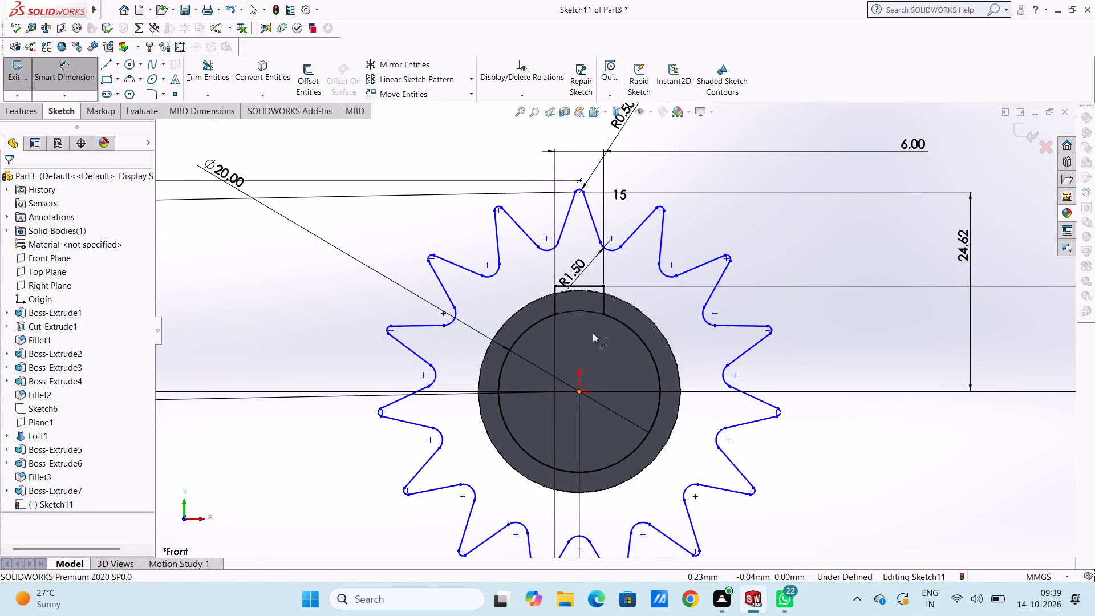
pyautogui.scroll(3, 588, 200)
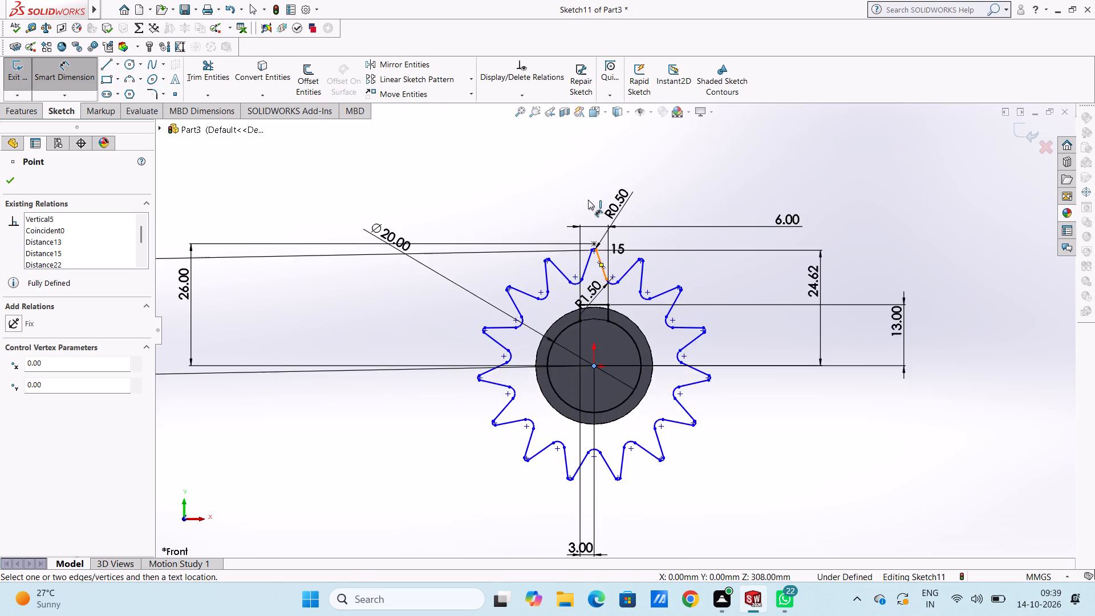
pyautogui.scroll(-3, 588, 200)
pyautogui.scroll(-4, 603, 378)
pyautogui.scroll(-3, 613, 207)
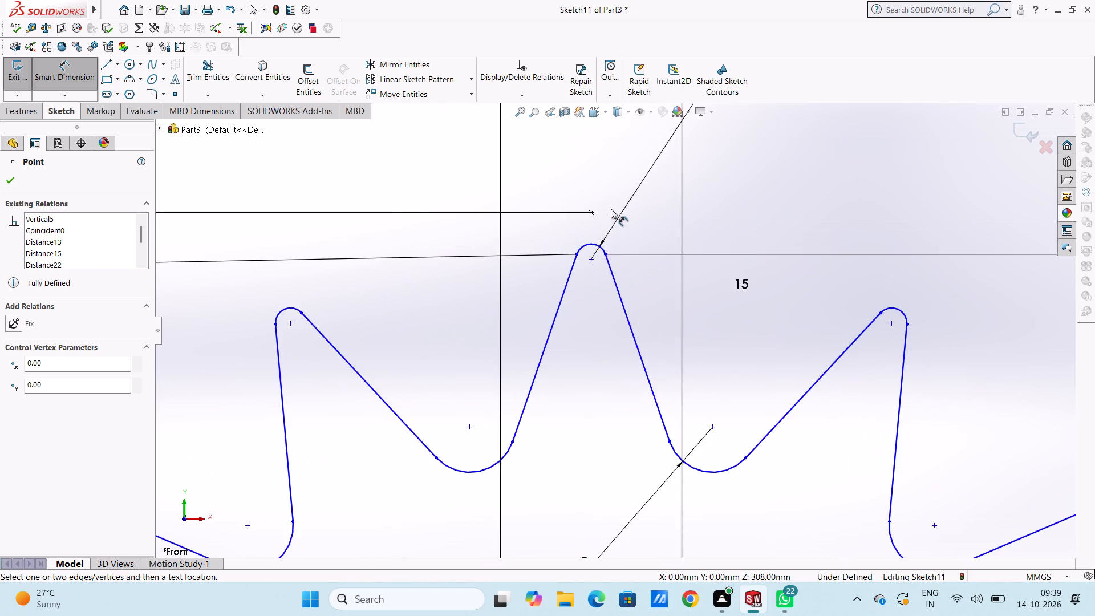
pyautogui.scroll(-3, 603, 256)
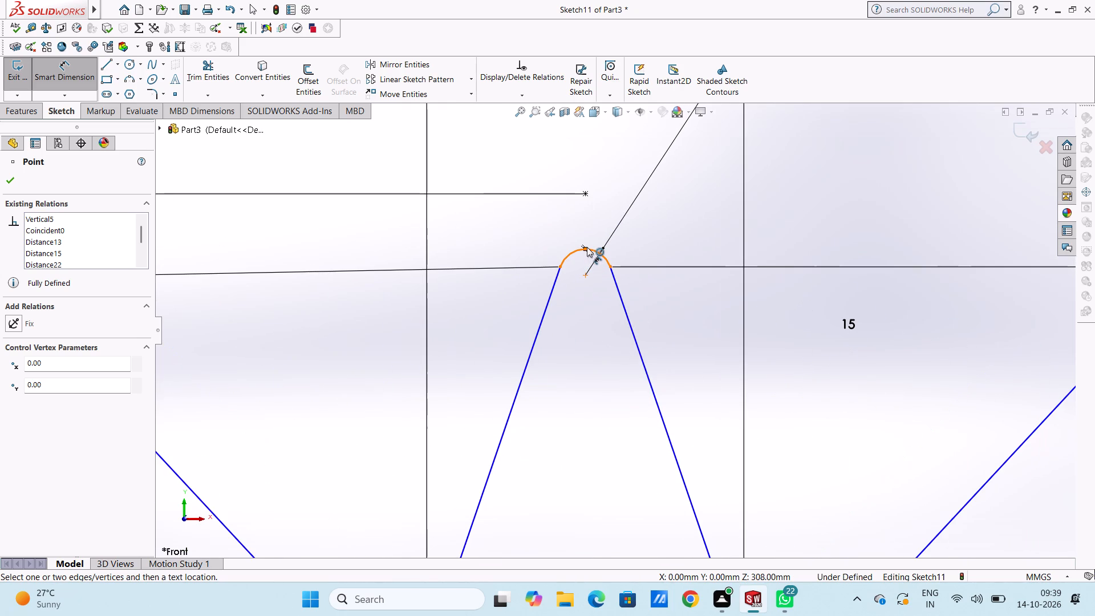
pyautogui.click(586, 248)
pyautogui.scroll(3, 806, 265)
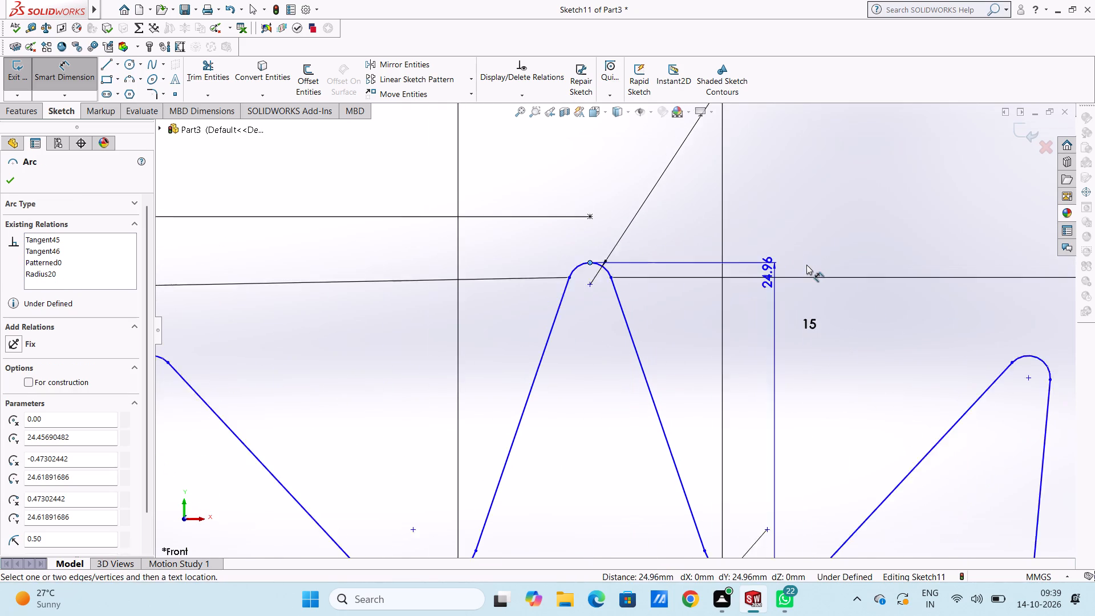
pyautogui.scroll(14, 806, 265)
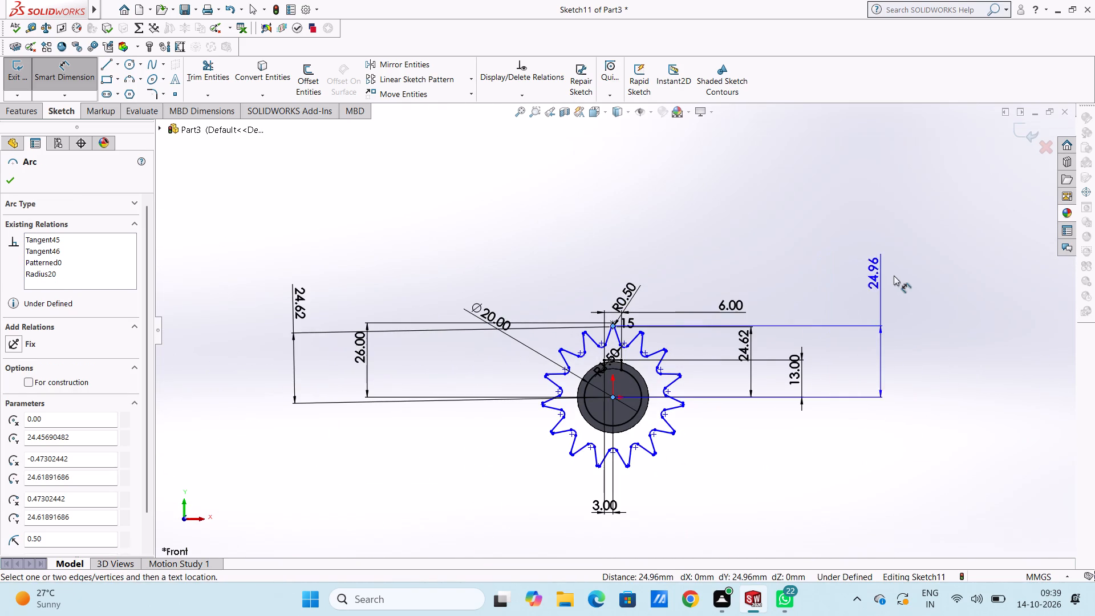
pyautogui.click(902, 278)
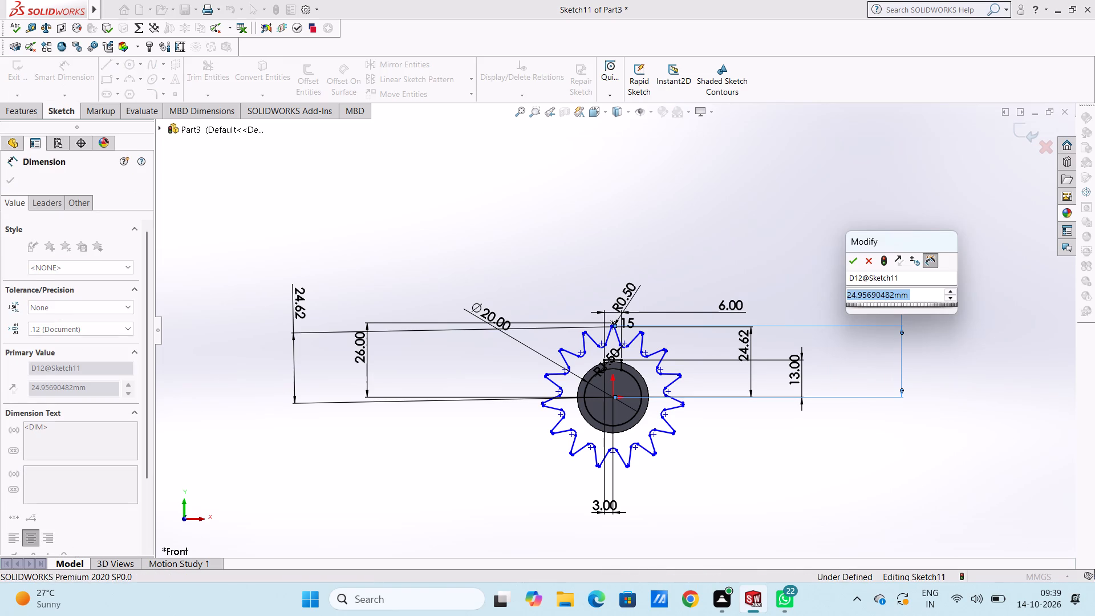
pyautogui.click(857, 262)
pyautogui.click(796, 260)
# Dimension the vertical distance from the origin to the centre of the root arc just counter-clockwise of the top tooth.
pyautogui.scroll(-8, 658, 339)
pyautogui.scroll(-4, 619, 392)
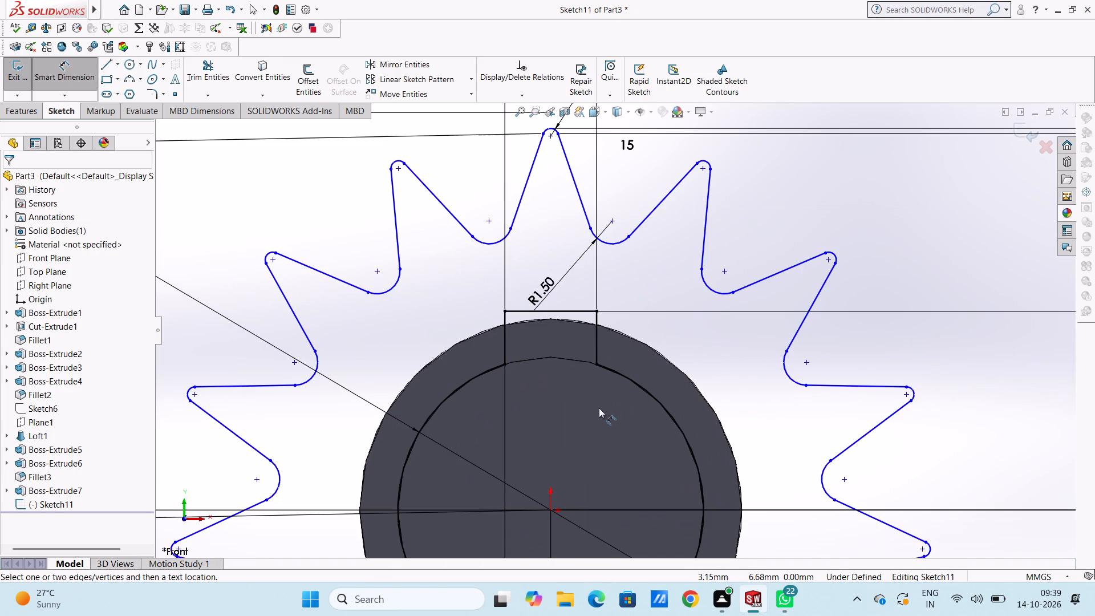
pyautogui.scroll(4, 601, 436)
pyautogui.scroll(-3, 597, 473)
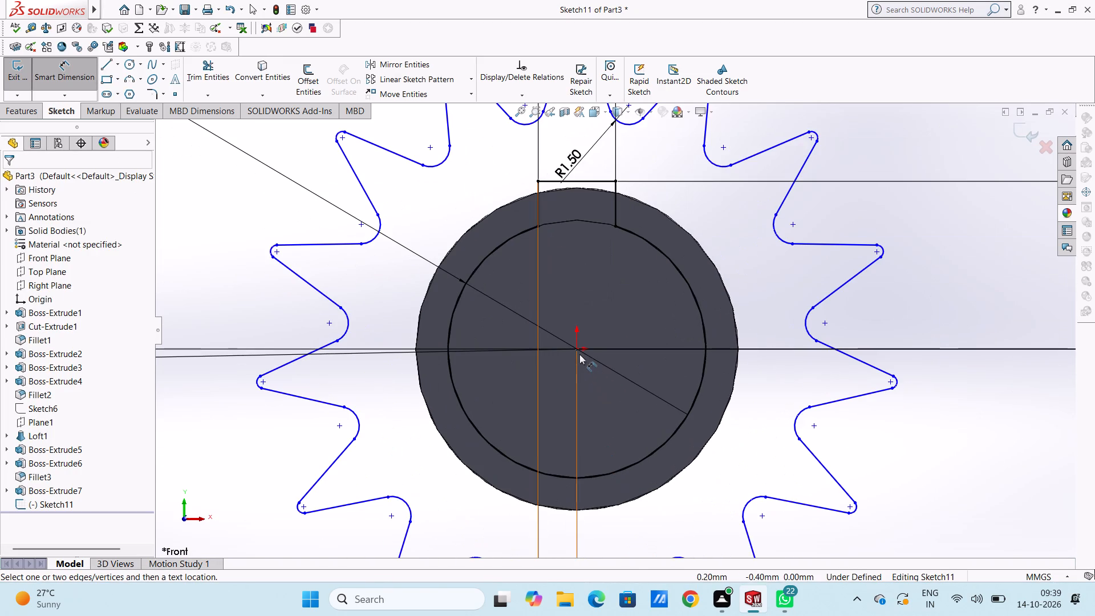
pyautogui.click(578, 348)
pyautogui.scroll(4, 589, 331)
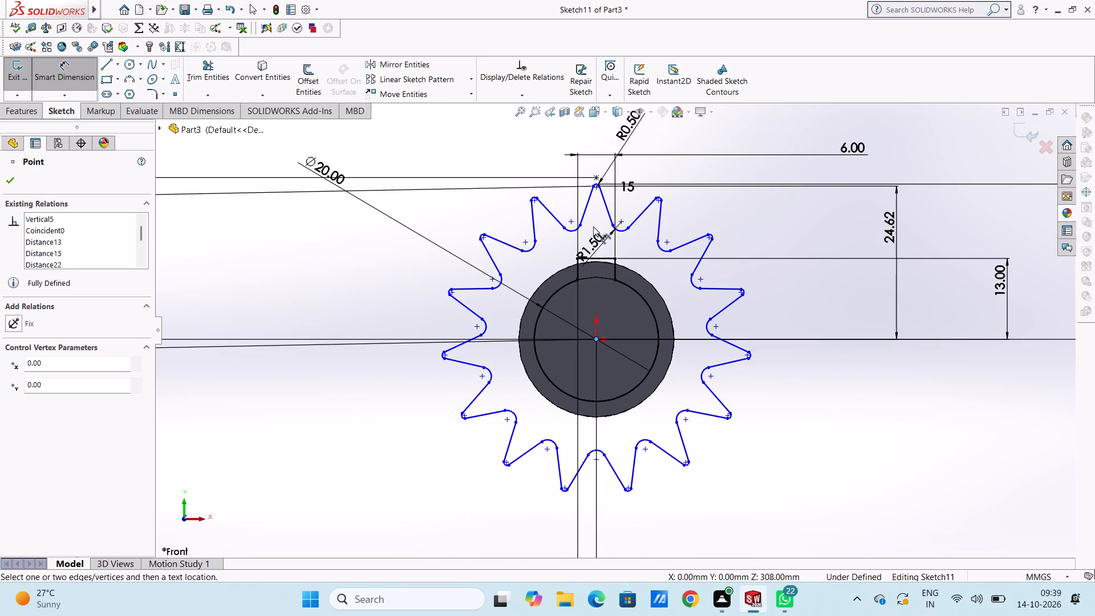
pyautogui.scroll(-6, 593, 226)
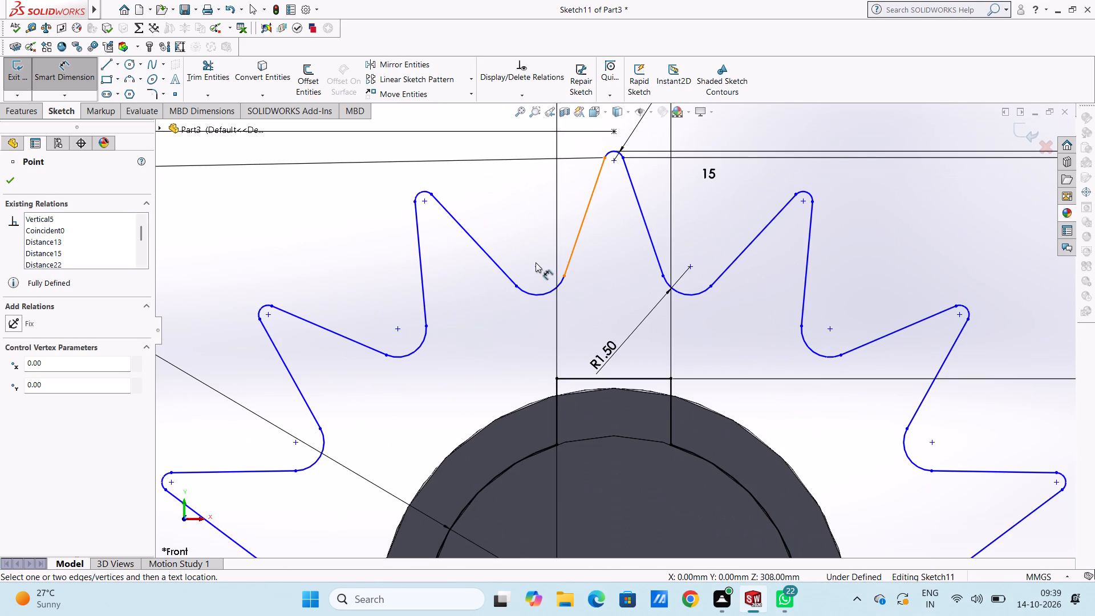
pyautogui.click(536, 265)
pyautogui.scroll(4, 521, 313)
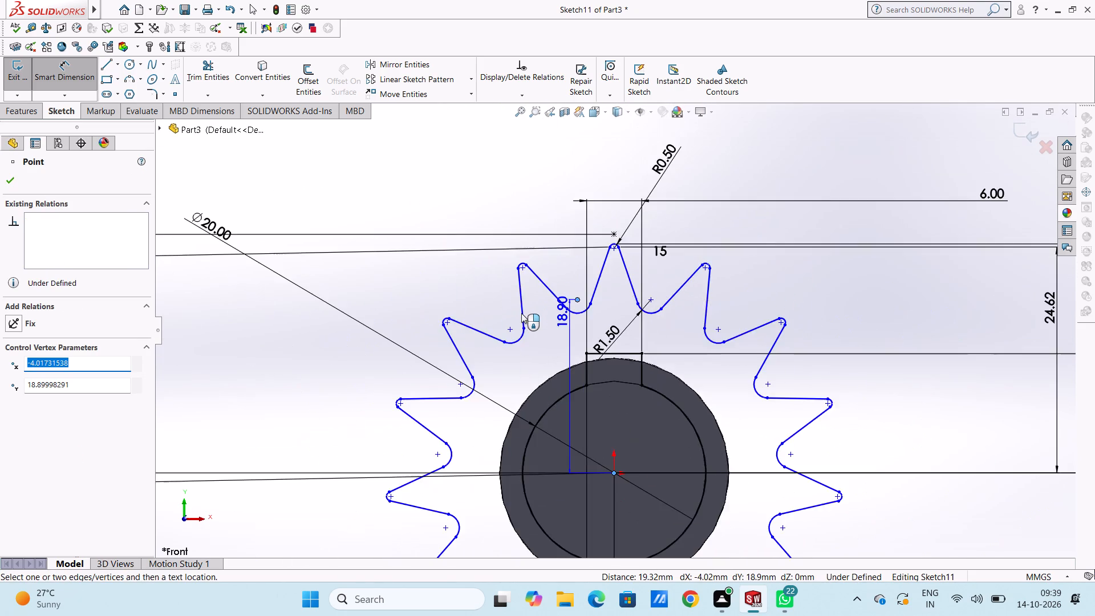
pyautogui.scroll(3, 521, 313)
pyautogui.click(285, 334)
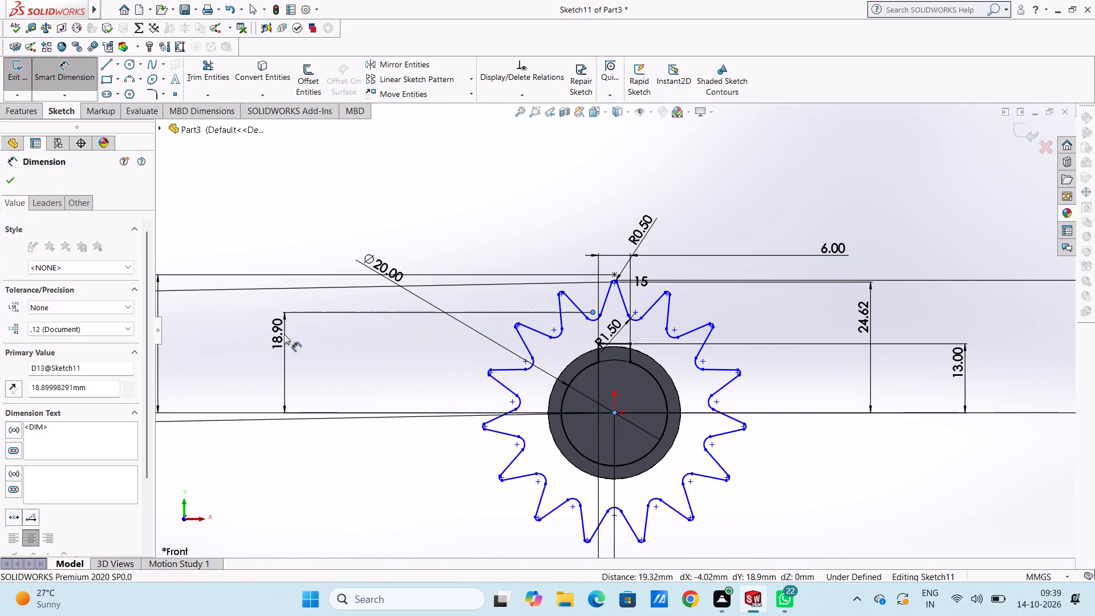
pyautogui.doubleClick(231, 318)
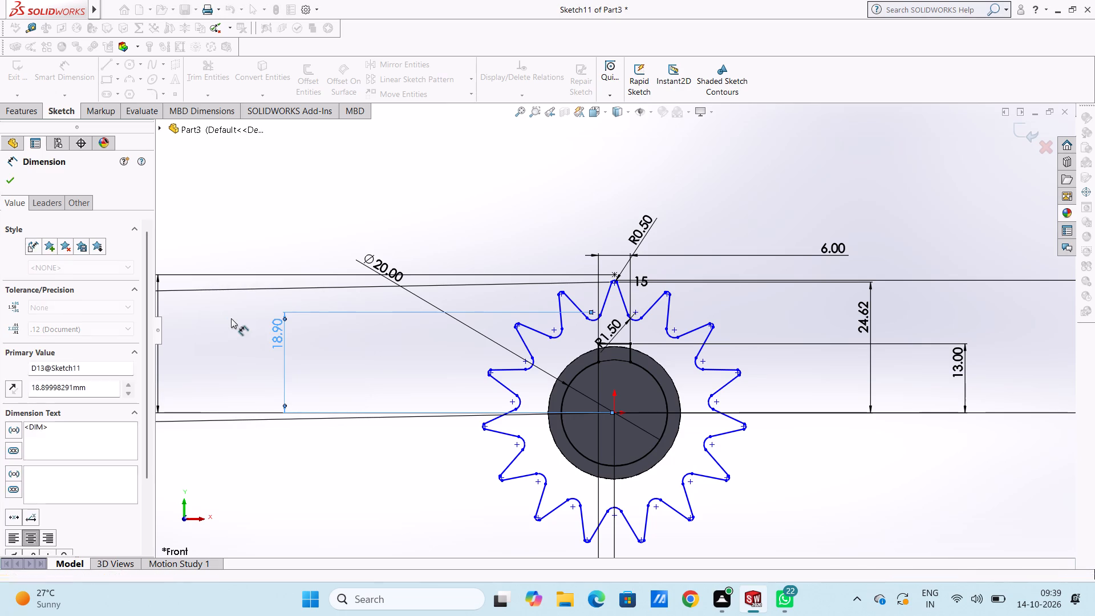
# Dimension the vertical distance from the origin to the centre of the root arc just clockwise of the top tooth.
pyautogui.click(617, 412)
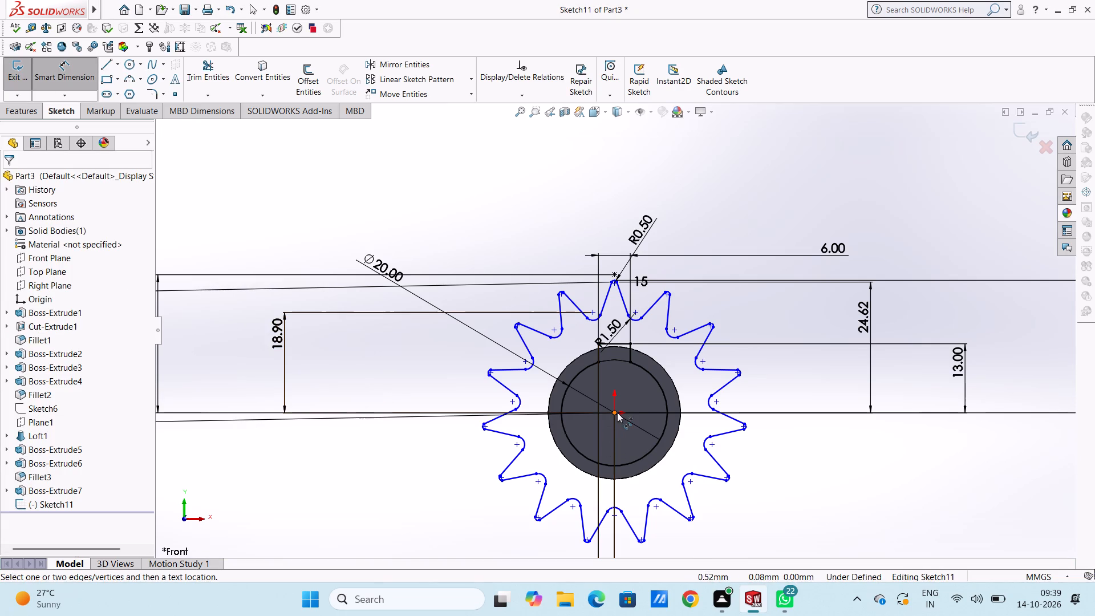
pyautogui.click(638, 307)
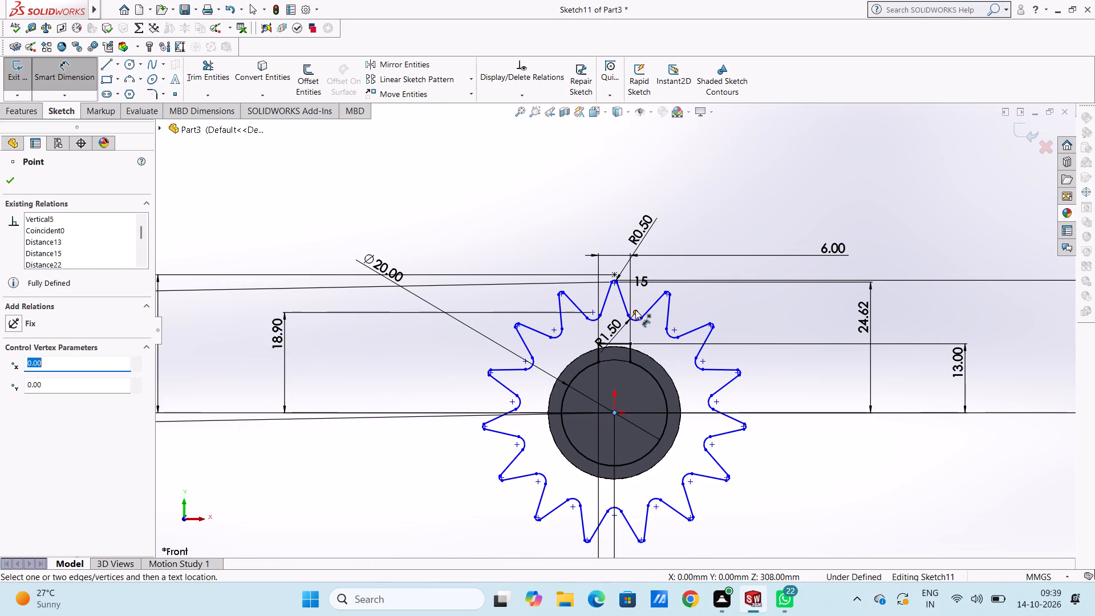
pyautogui.click(635, 310)
pyautogui.click(1027, 343)
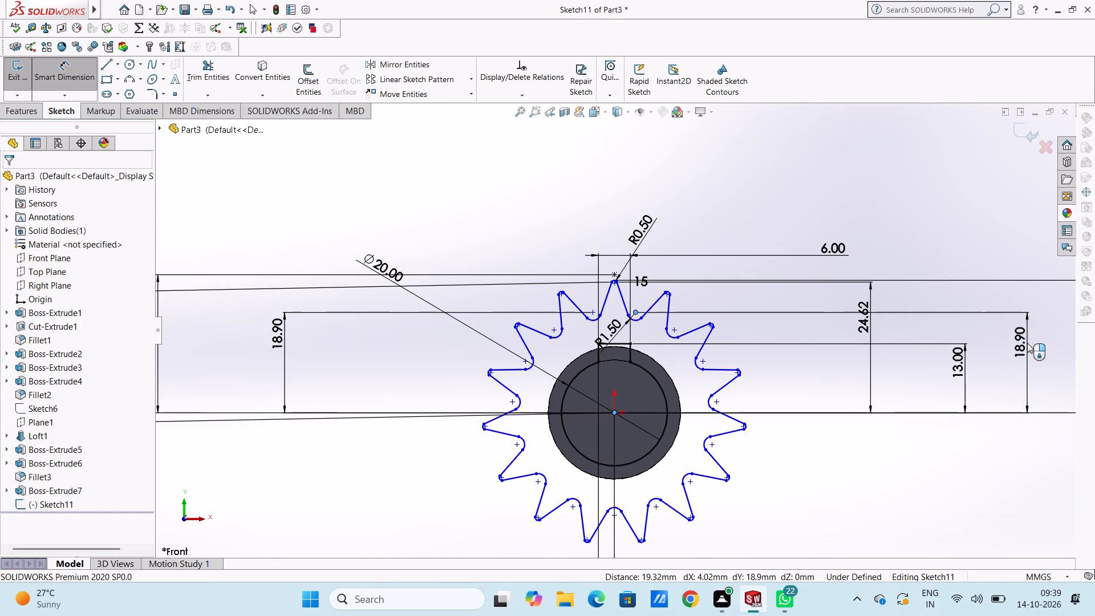
pyautogui.click(975, 319)
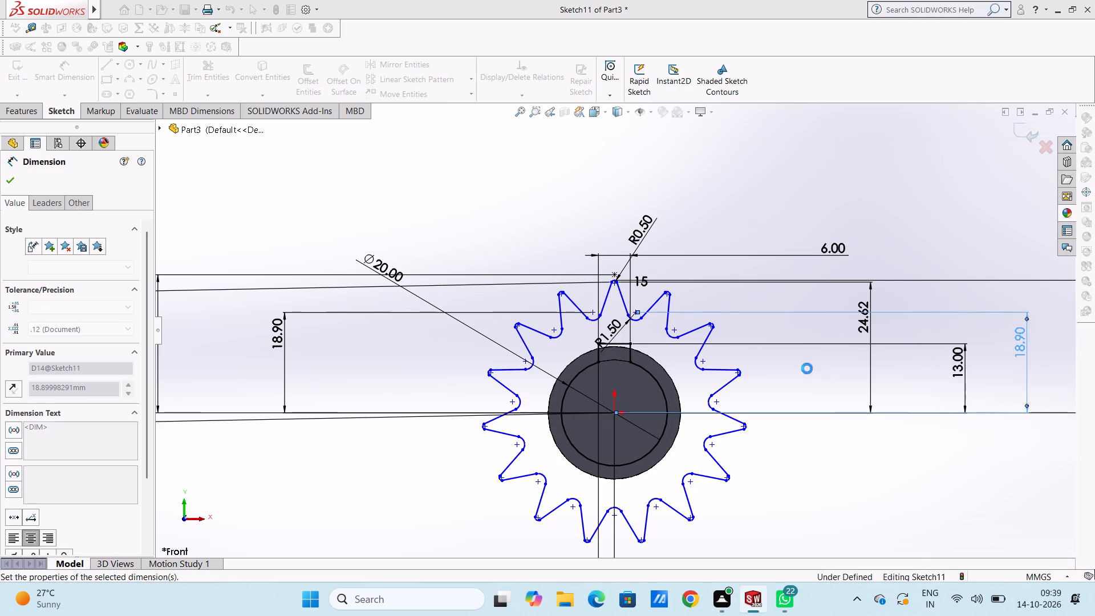
pyautogui.click(807, 368)
# Dimension the horizontal width between the lower ends of the top tooth's two flanks.
pyautogui.scroll(3, 645, 359)
pyautogui.scroll(-3, 645, 359)
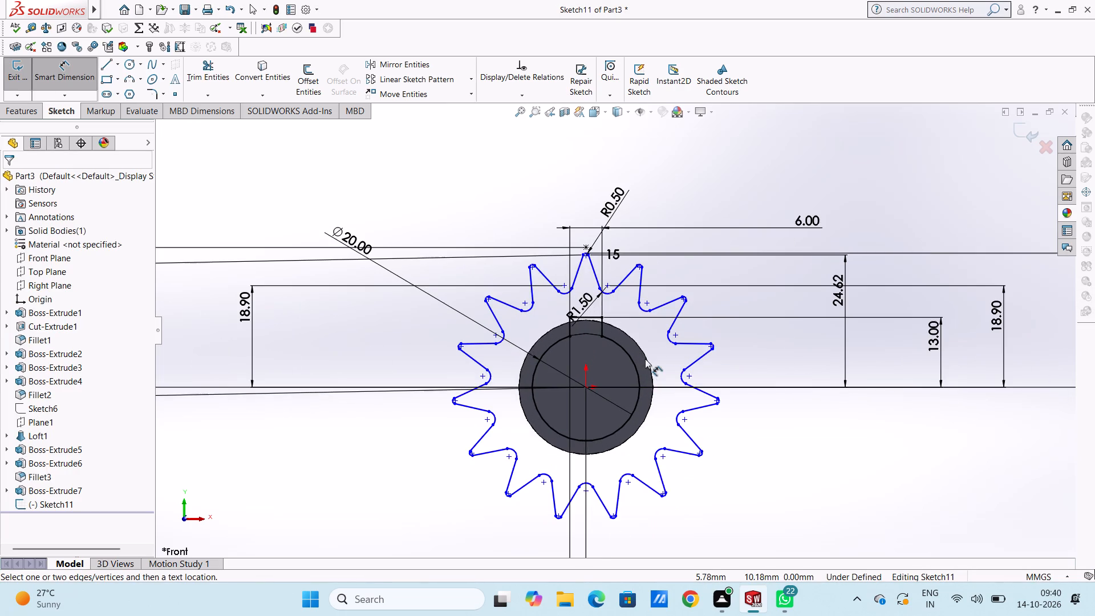
pyautogui.scroll(-3, 610, 341)
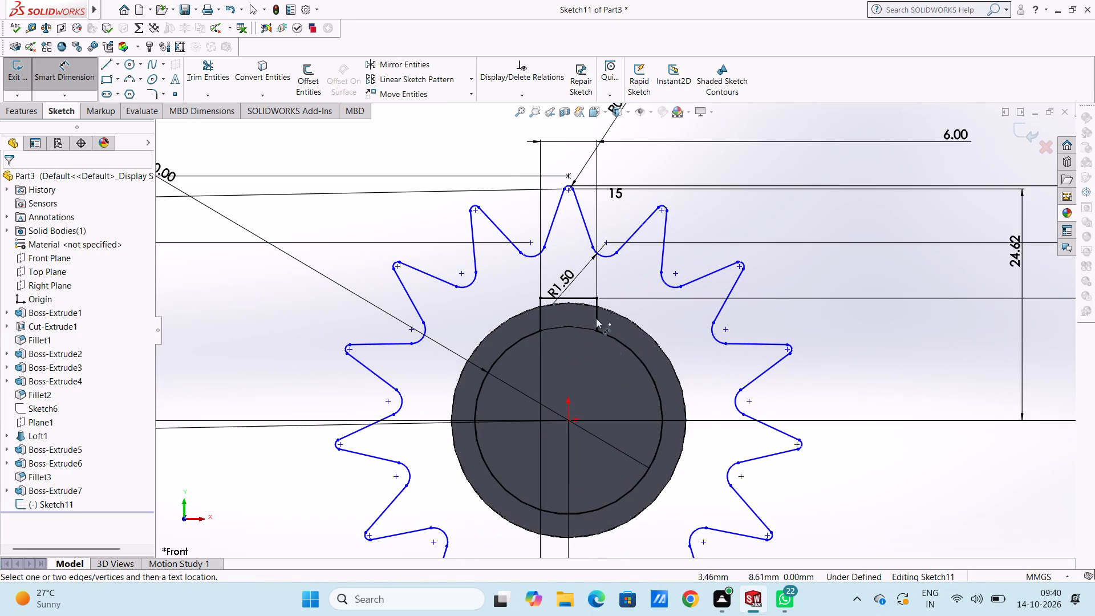
pyautogui.scroll(-3, 564, 244)
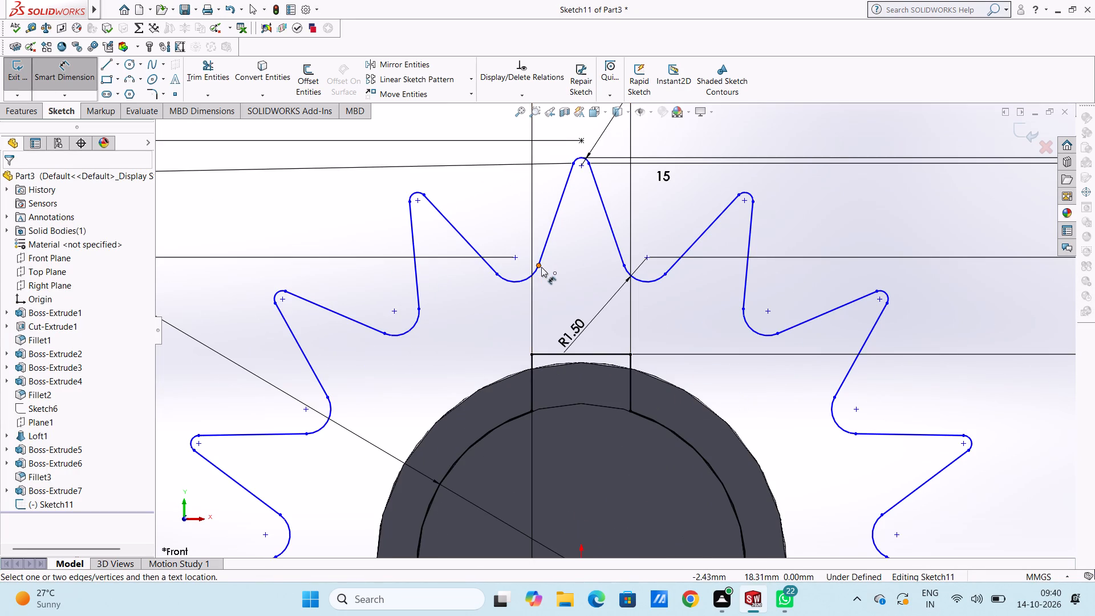
pyautogui.click(541, 266)
pyautogui.click(623, 266)
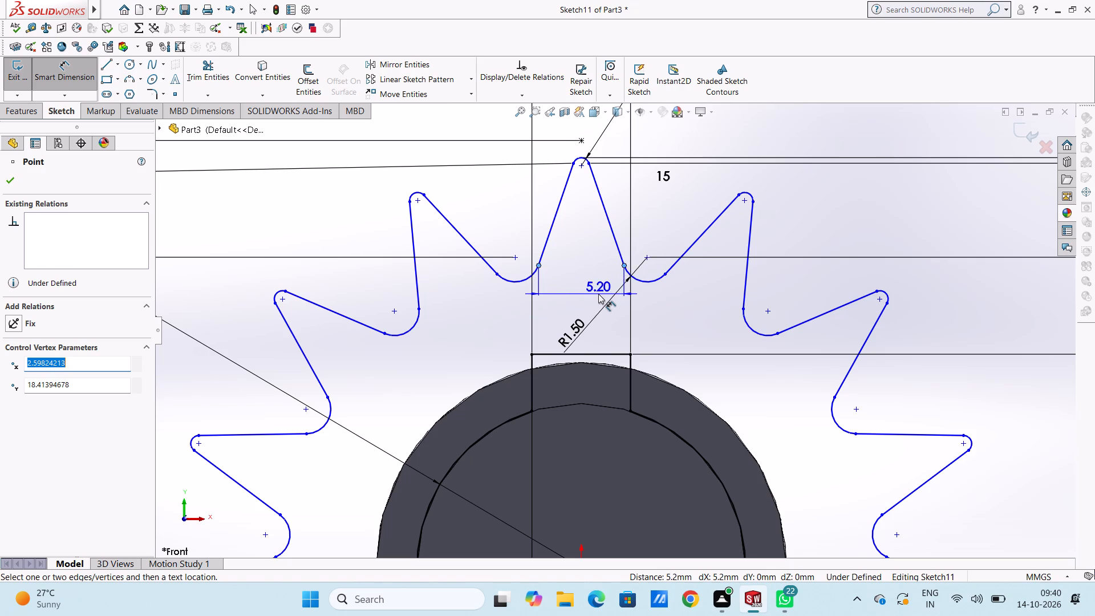
pyautogui.click(598, 294)
pyautogui.click(550, 277)
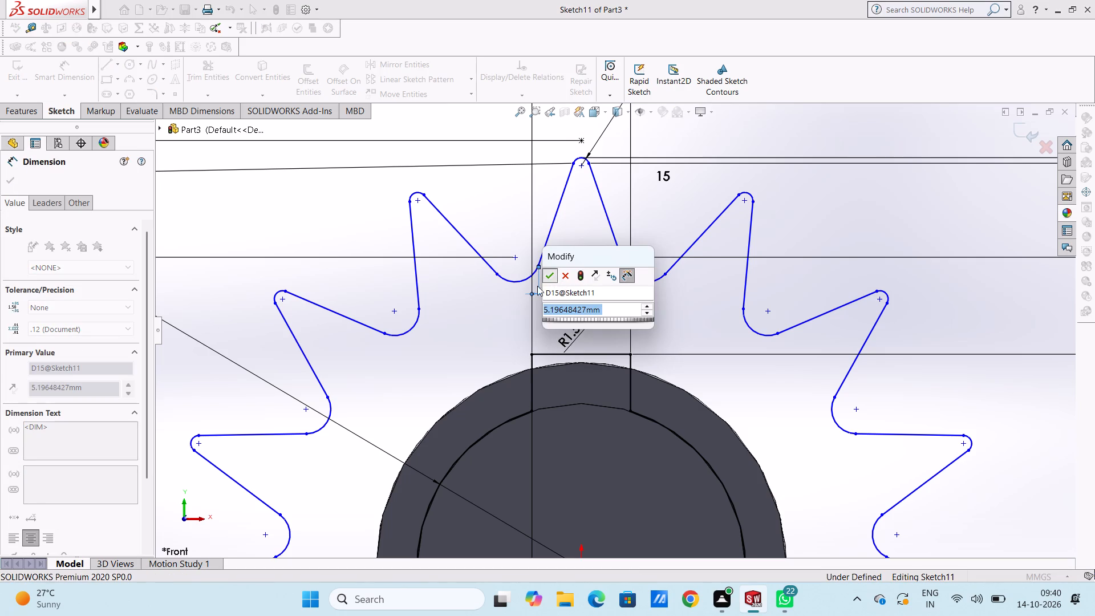
pyautogui.click(518, 301)
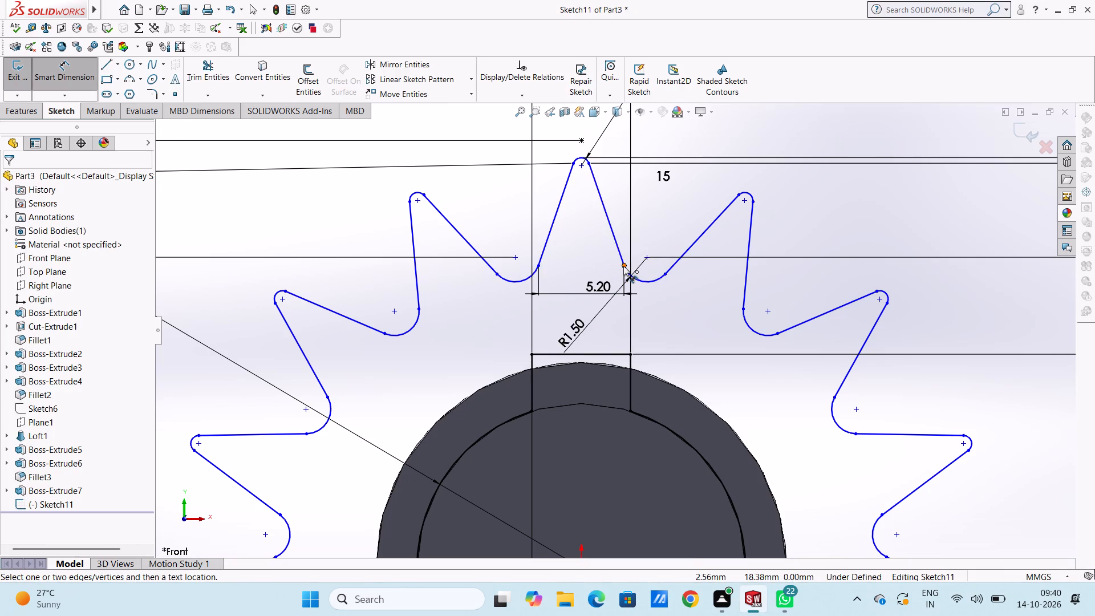
# Dimension the vertical distance between the two ends of the top tooth's clockwise flank.
pyautogui.click(623, 266)
pyautogui.click(590, 163)
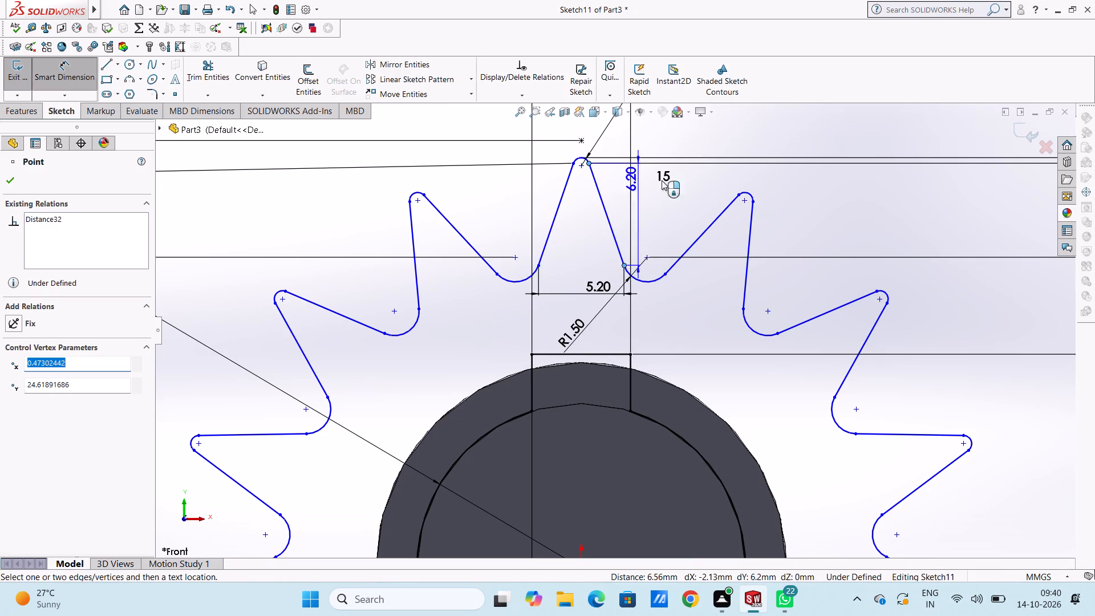
pyautogui.click(677, 180)
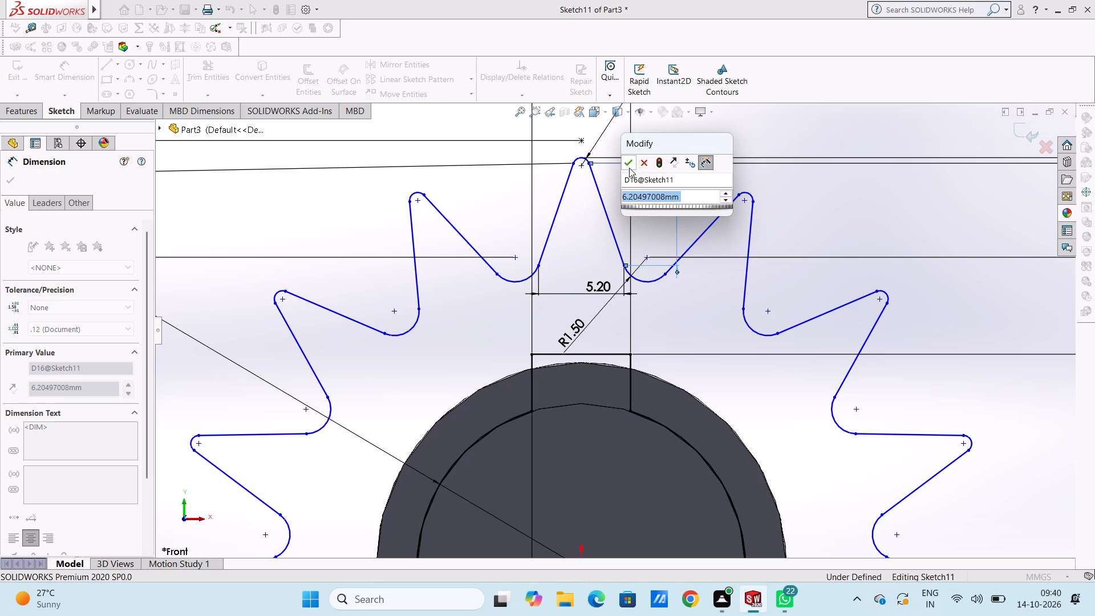
pyautogui.click(630, 165)
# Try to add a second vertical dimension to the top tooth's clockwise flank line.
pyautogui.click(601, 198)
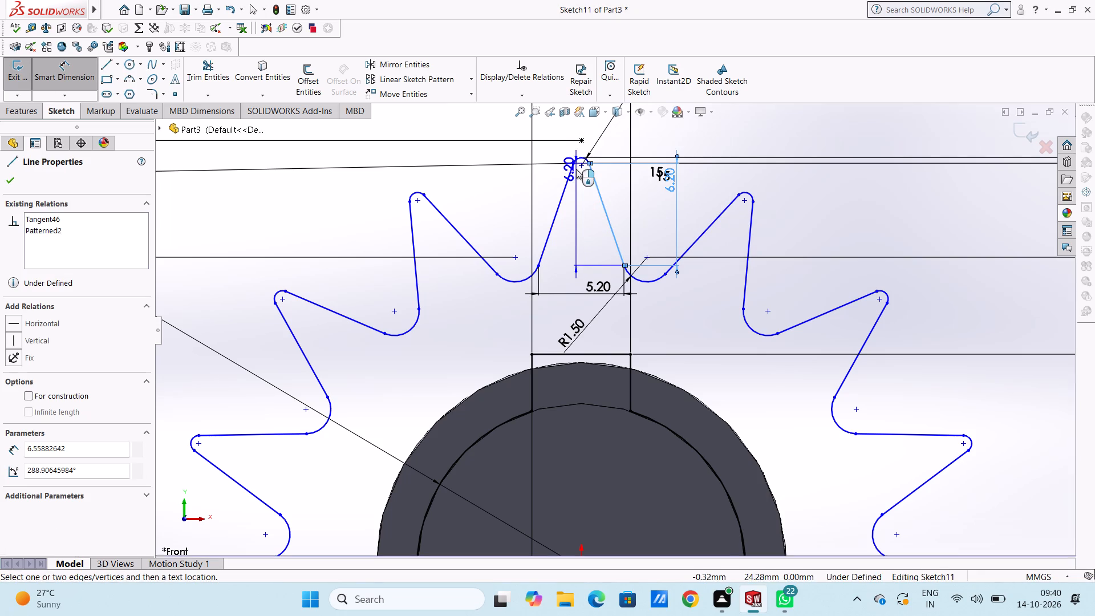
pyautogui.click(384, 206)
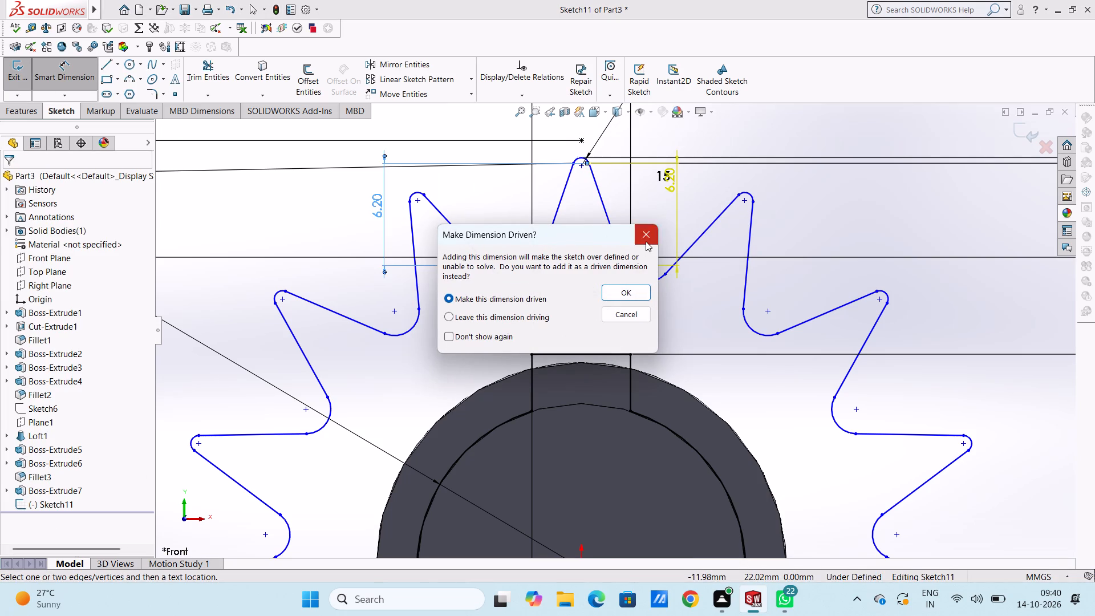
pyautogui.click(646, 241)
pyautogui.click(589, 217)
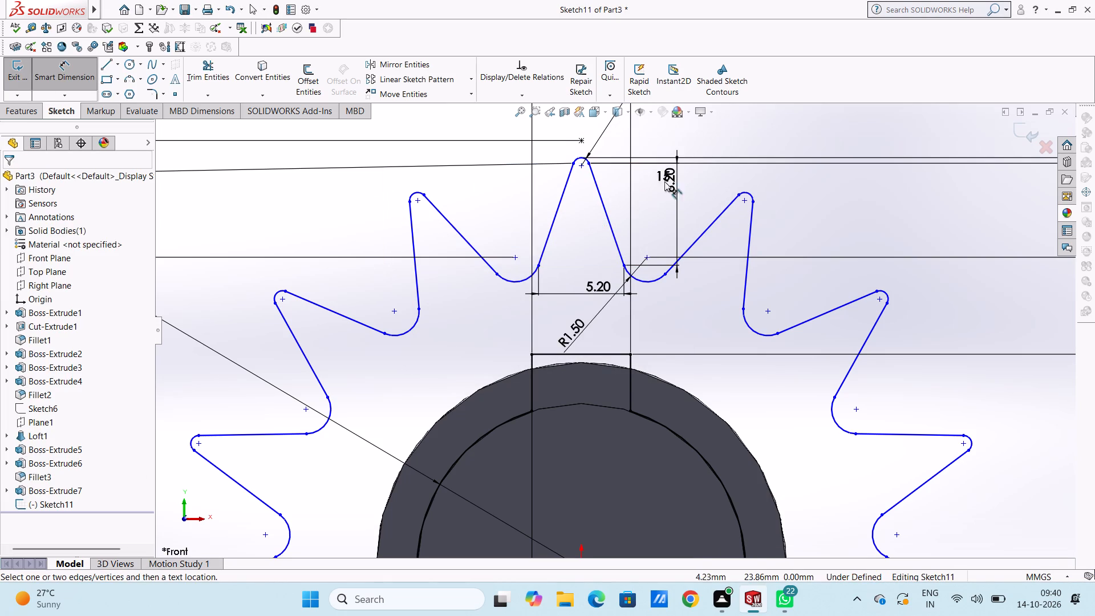
# Move the clockwise flank's vertical dimension outward, clear of the pattern count label 15.
pyautogui.moveTo(675, 184); pyautogui.dragTo(710, 190)
pyautogui.click(658, 200)
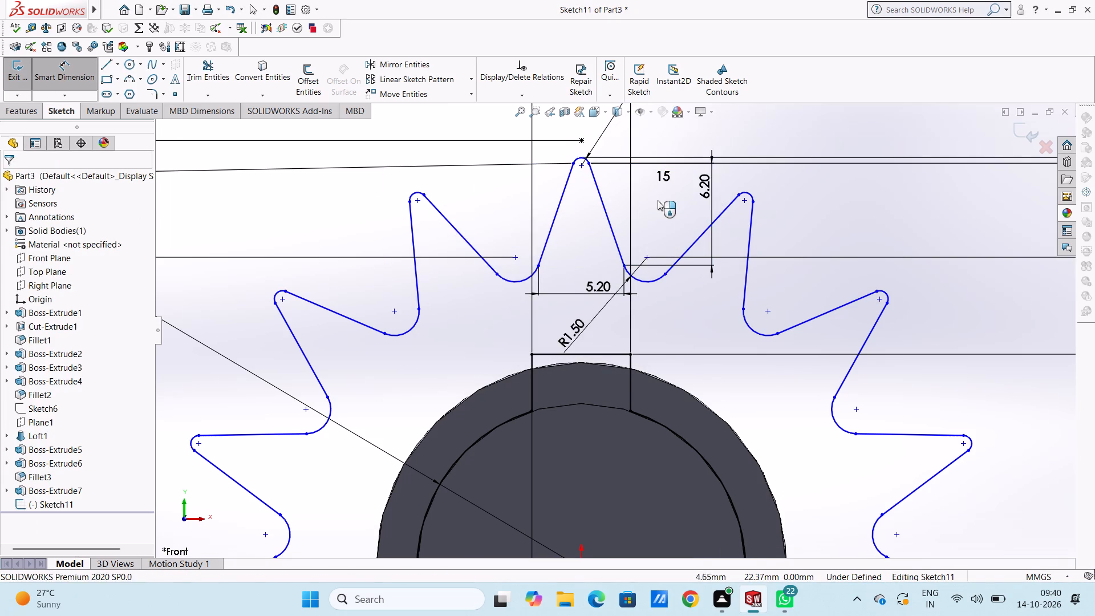
# Dimension the vertical distance between the two ends of the top tooth's counter-clockwise flank.
pyautogui.click(542, 265)
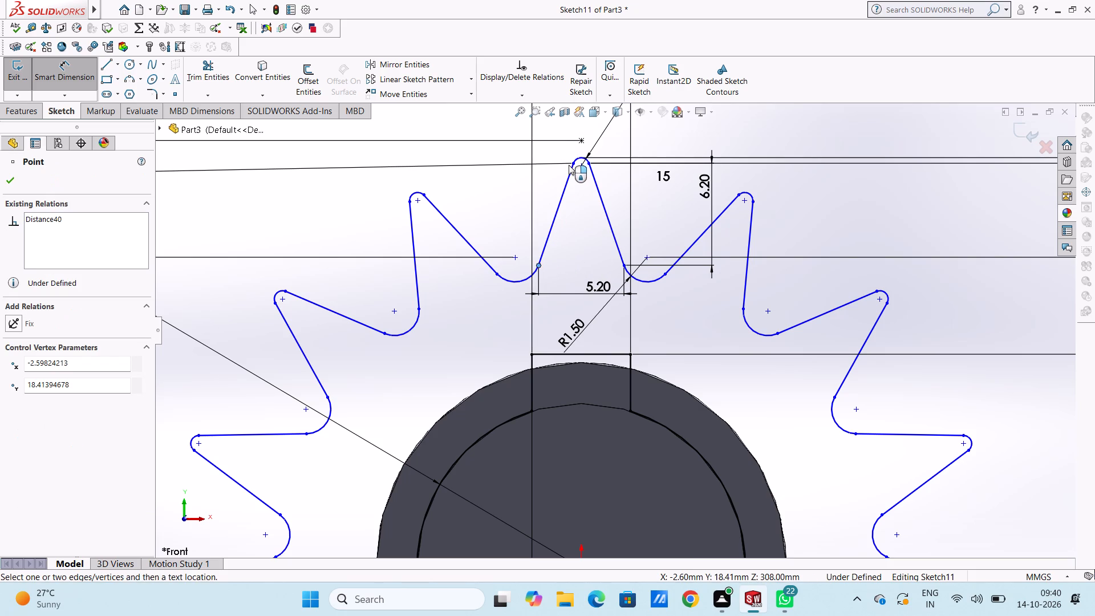
pyautogui.click(573, 166)
pyautogui.click(340, 221)
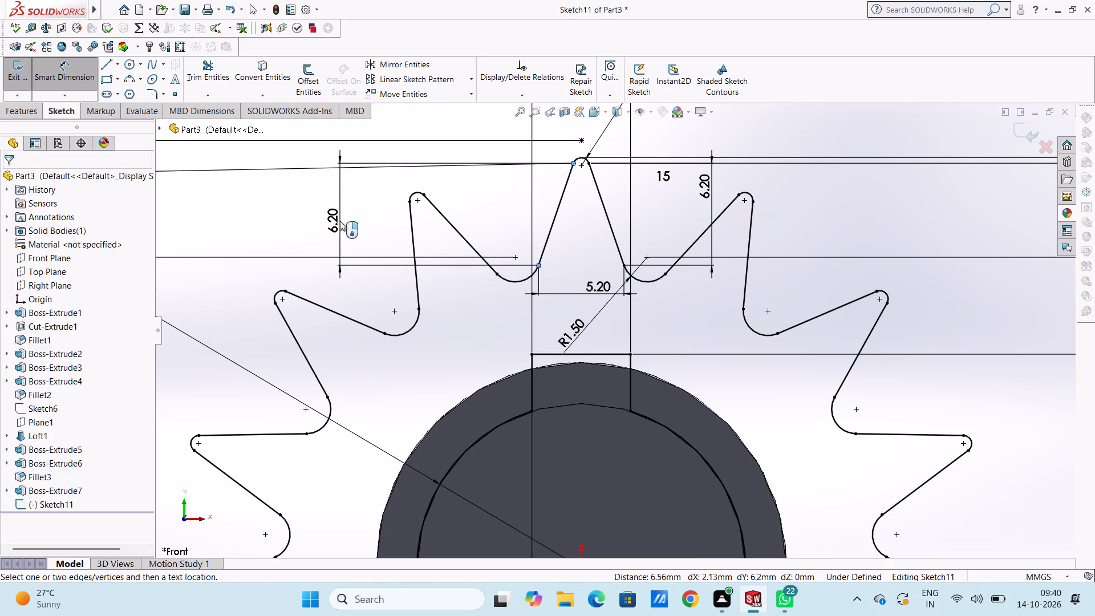
pyautogui.doubleClick(293, 201)
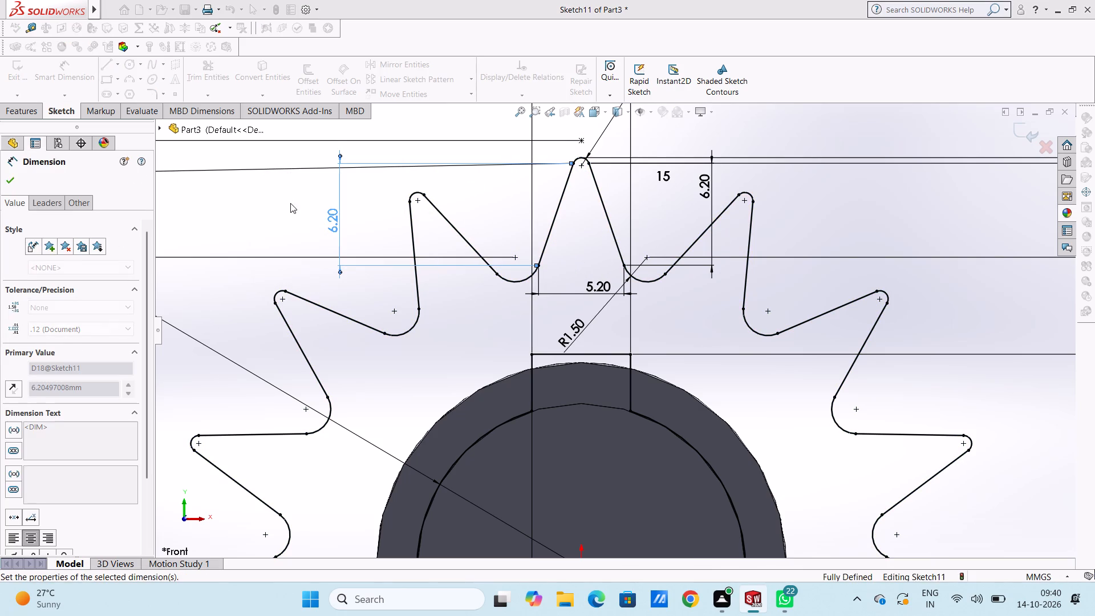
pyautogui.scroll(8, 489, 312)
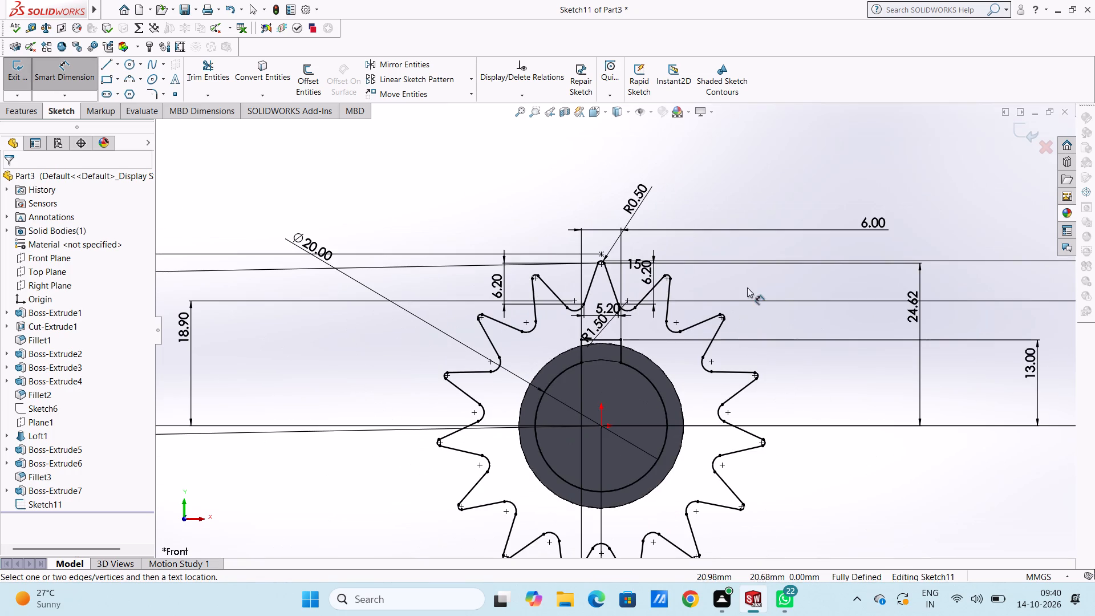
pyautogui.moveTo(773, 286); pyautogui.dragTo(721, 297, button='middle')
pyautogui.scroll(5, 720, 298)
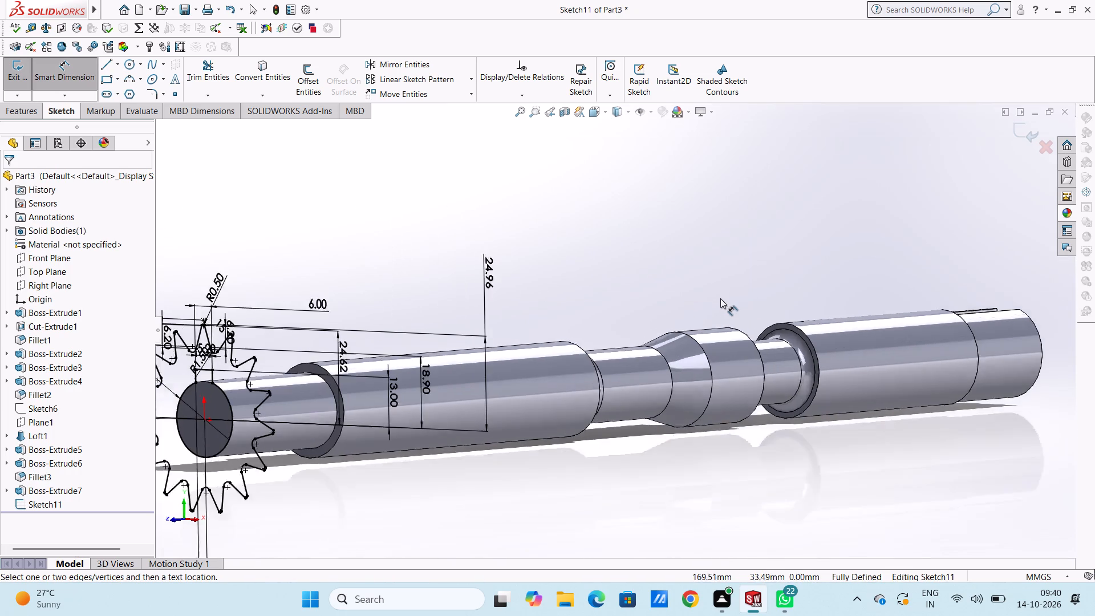
# Extrude the gear-tooth sketch as a blind 40 mm boss, with the direction reversed to run back along the shaft.
pyautogui.middleClick(549, 289)
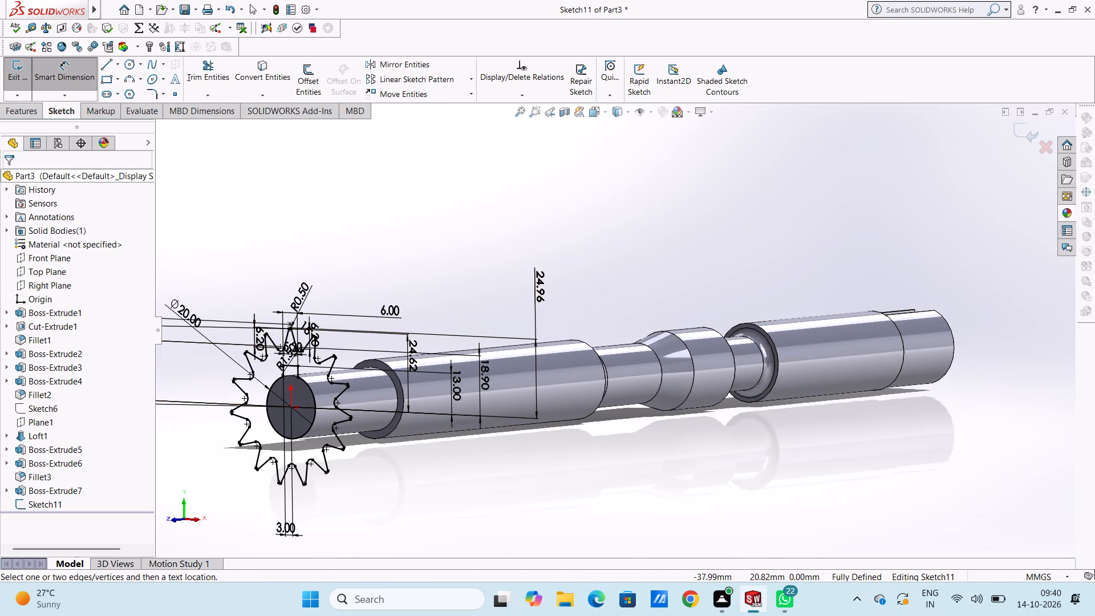
pyautogui.click(36, 116)
pyautogui.click(29, 91)
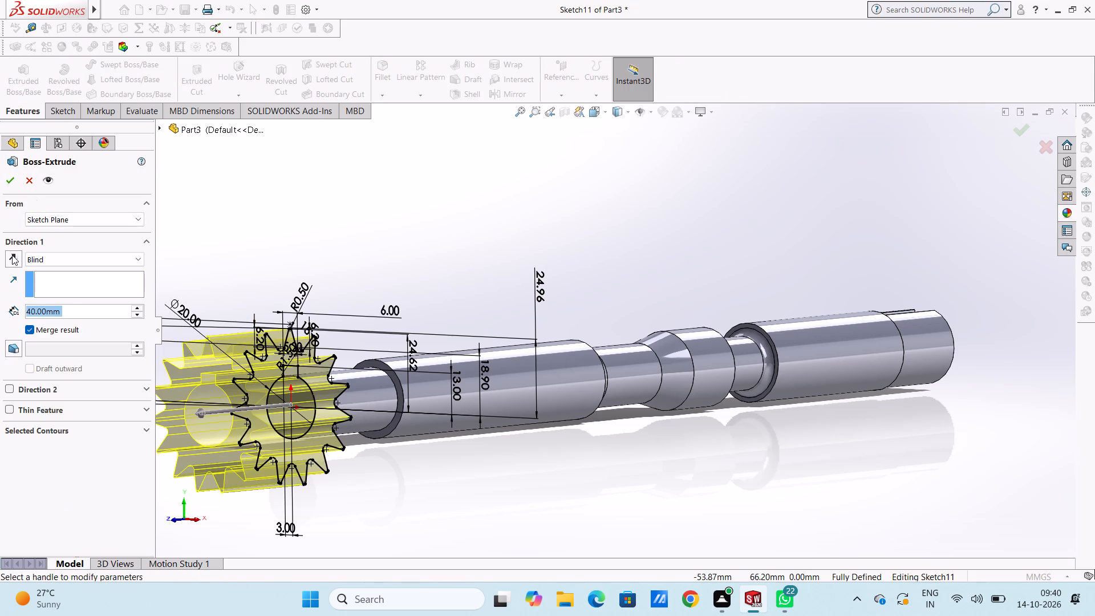
pyautogui.click(12, 255)
pyautogui.click(14, 181)
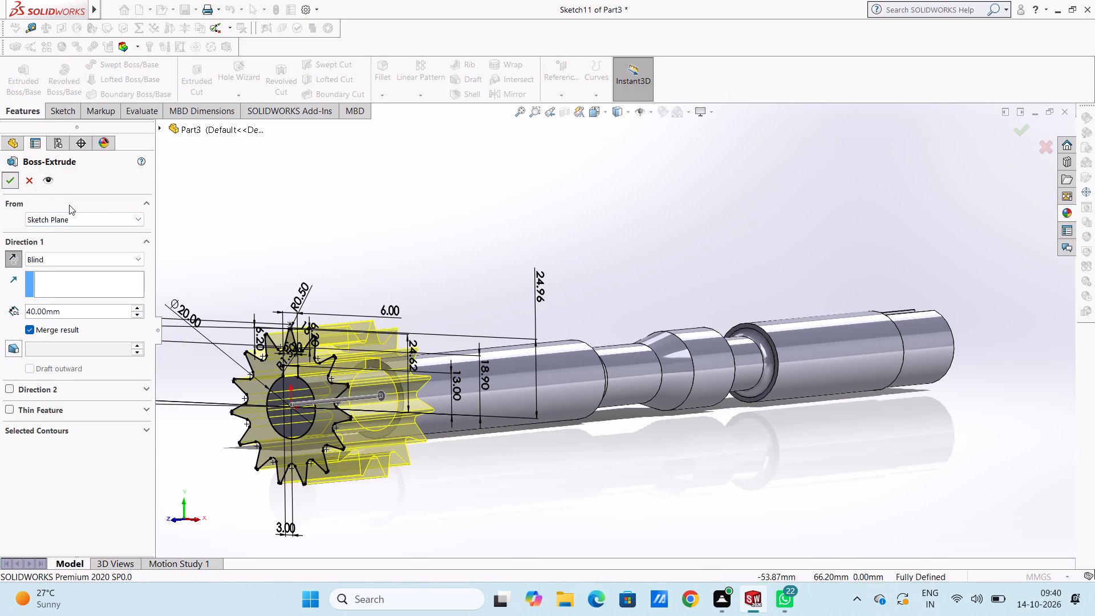
pyautogui.click(351, 225)
# Start a sketch on the gear's front face and draw a 10 mm radius circle centred on the origin, meeting the keyway opening's lower arc.
pyautogui.moveTo(383, 231); pyautogui.dragTo(401, 242, button='middle')
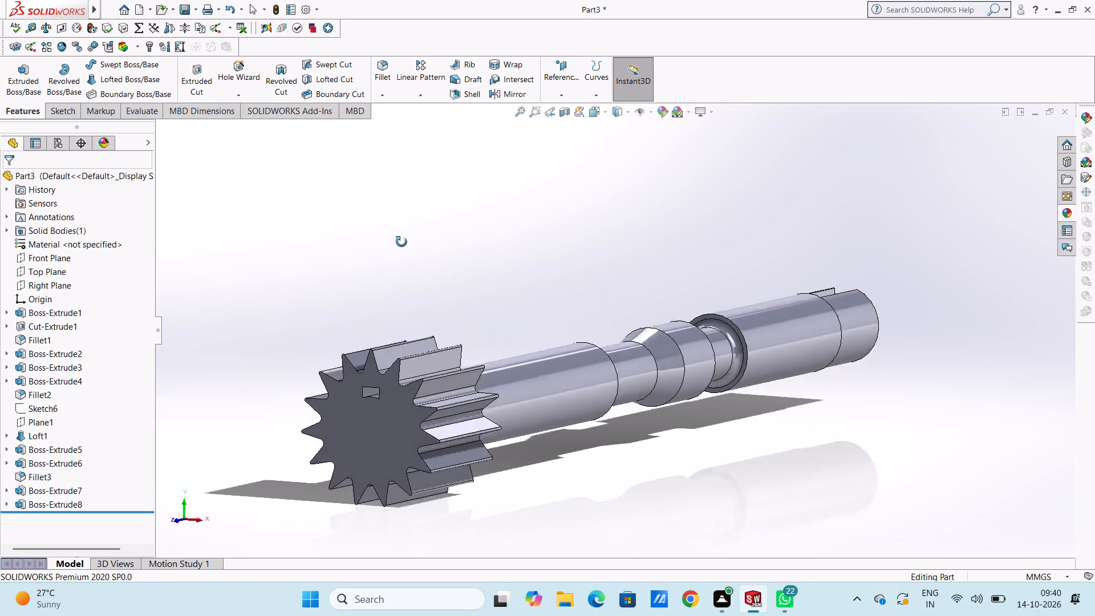
pyautogui.moveTo(401, 242); pyautogui.dragTo(415, 240, button='middle')
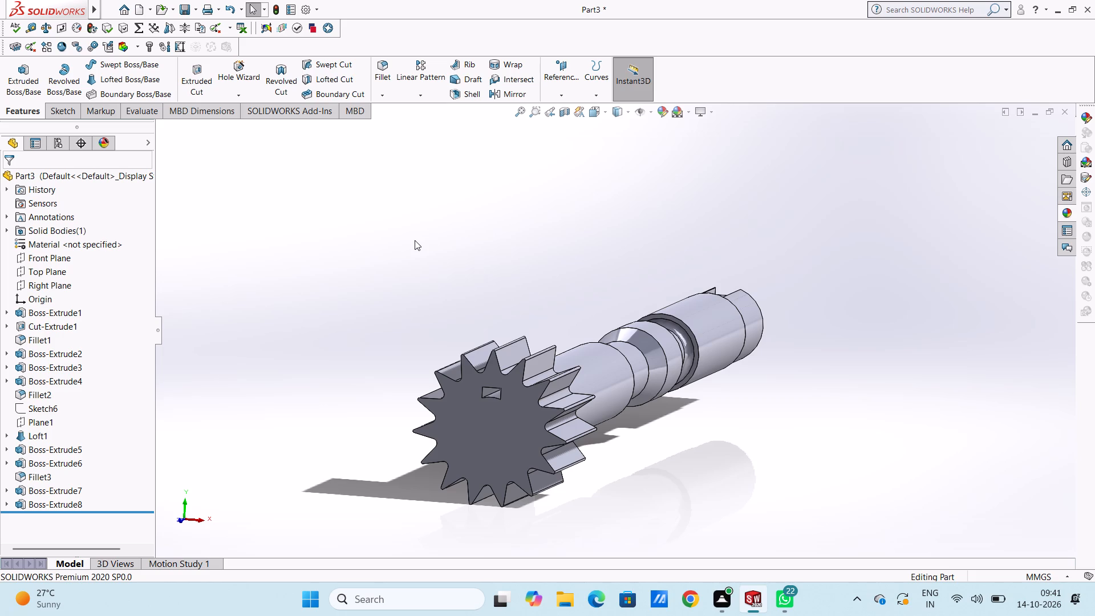
pyautogui.scroll(-3, 488, 380)
pyautogui.scroll(4, 494, 384)
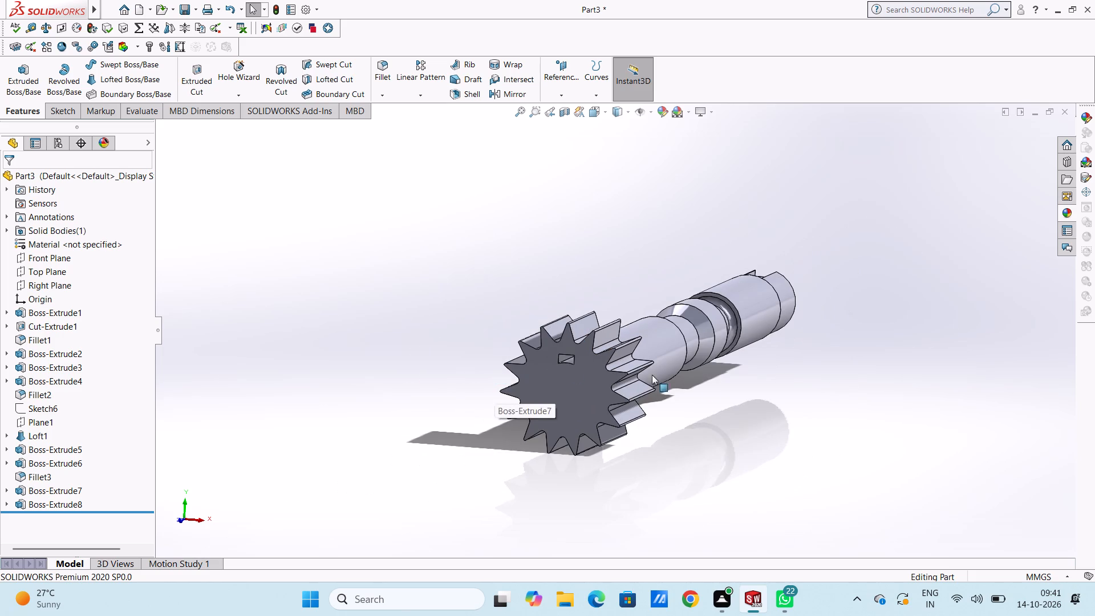
pyautogui.scroll(-3, 666, 389)
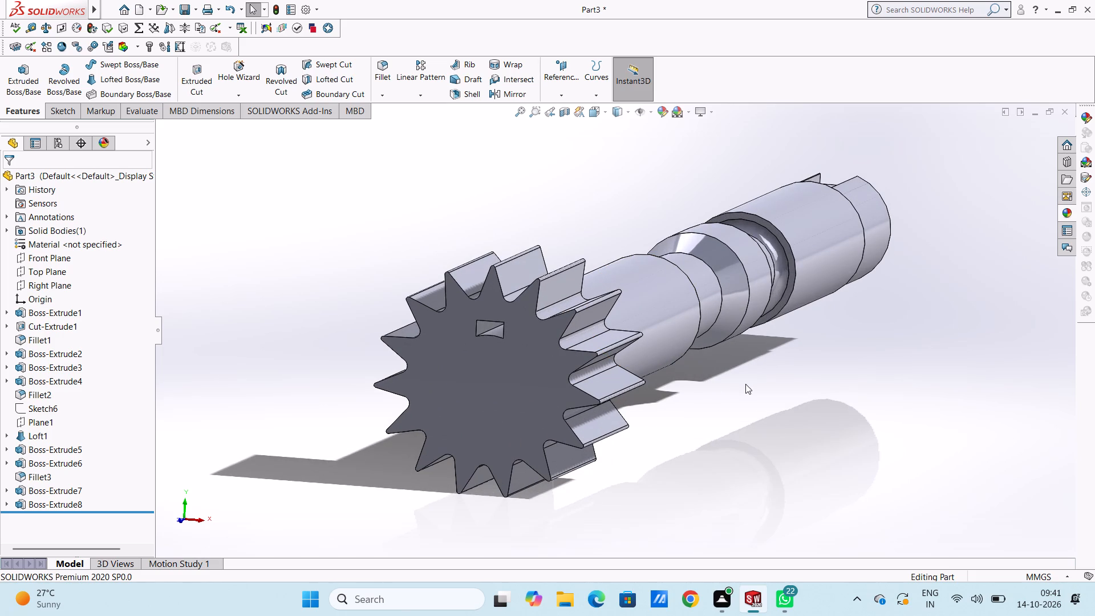
pyautogui.hotkey('ctrl', '1')
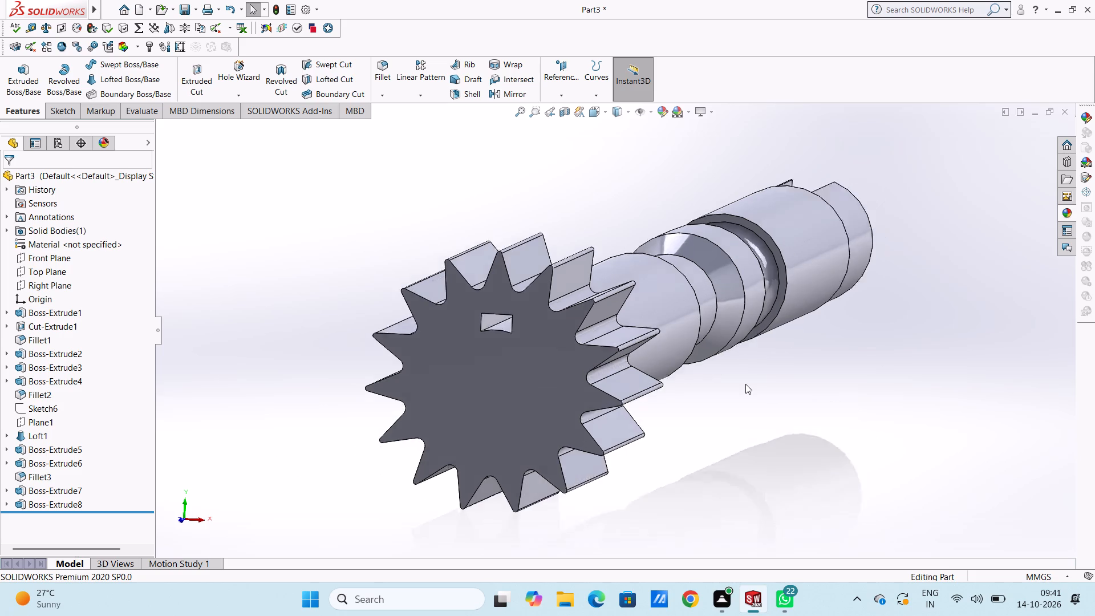
pyautogui.scroll(3, 713, 361)
pyautogui.click(640, 331)
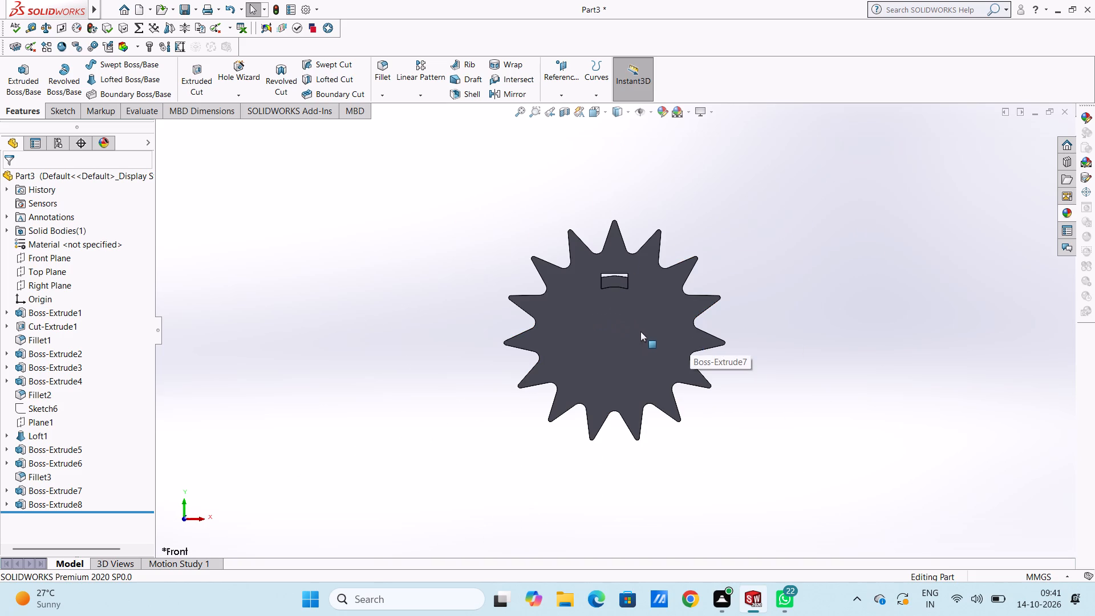
pyautogui.click(689, 301)
pyautogui.click(775, 212)
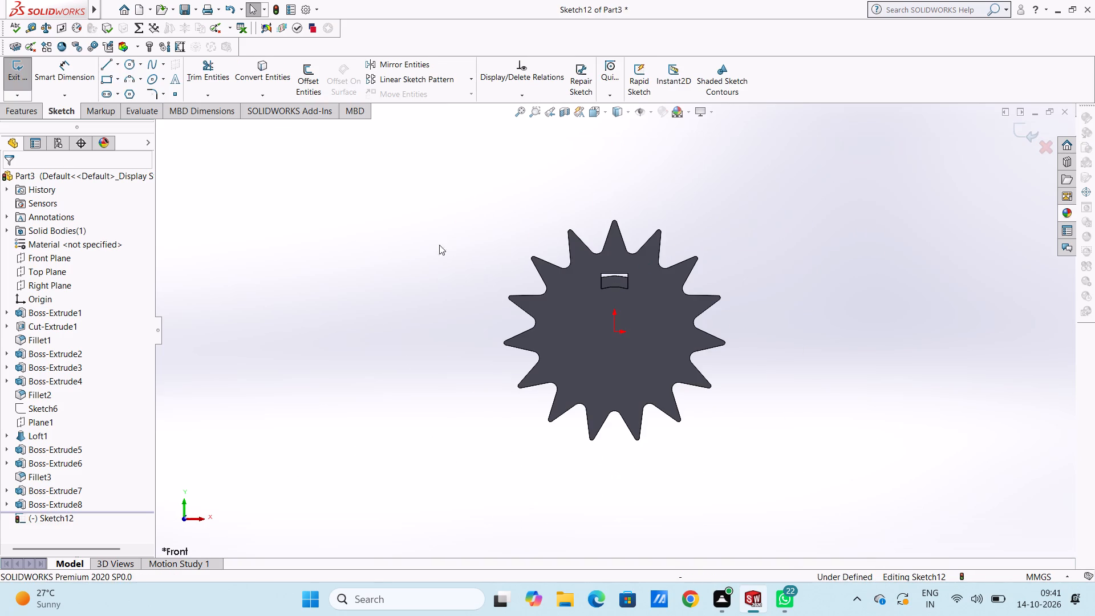
pyautogui.click(131, 67)
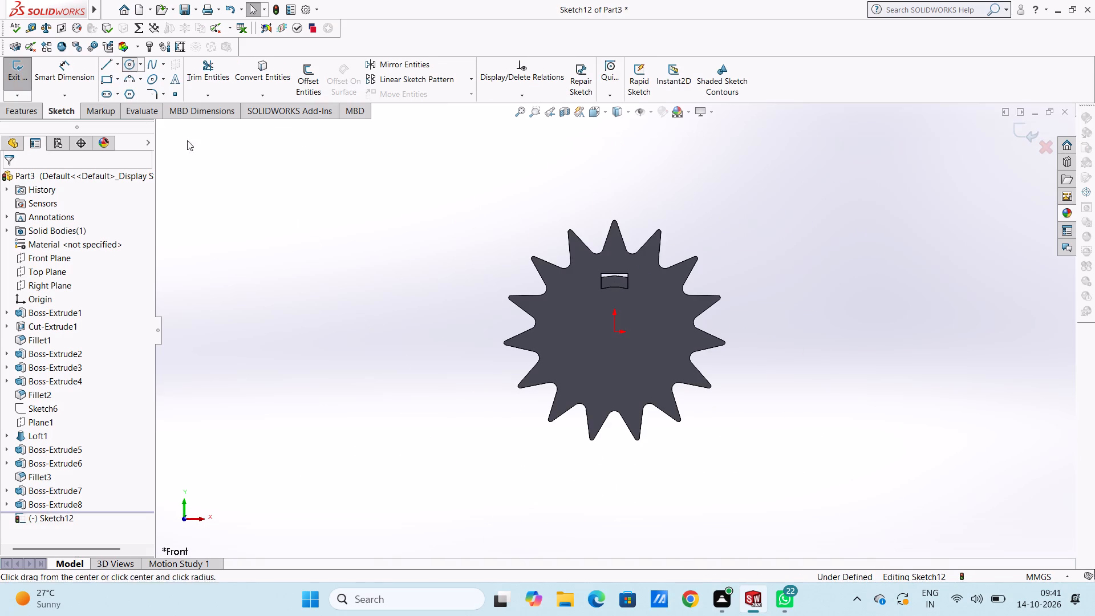
pyautogui.click(616, 334)
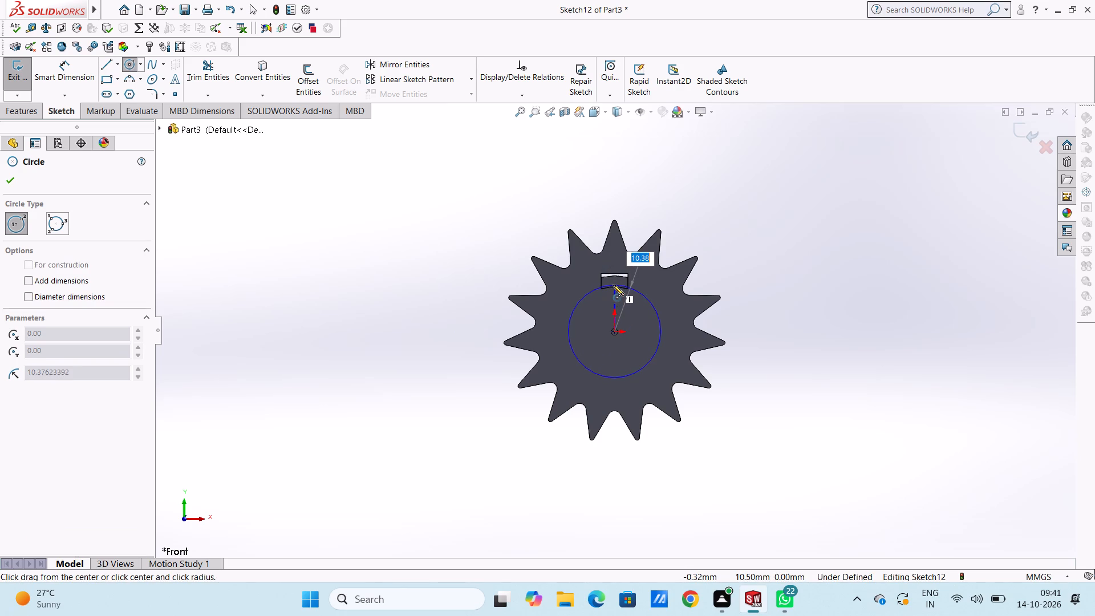
pyautogui.scroll(-3, 621, 286)
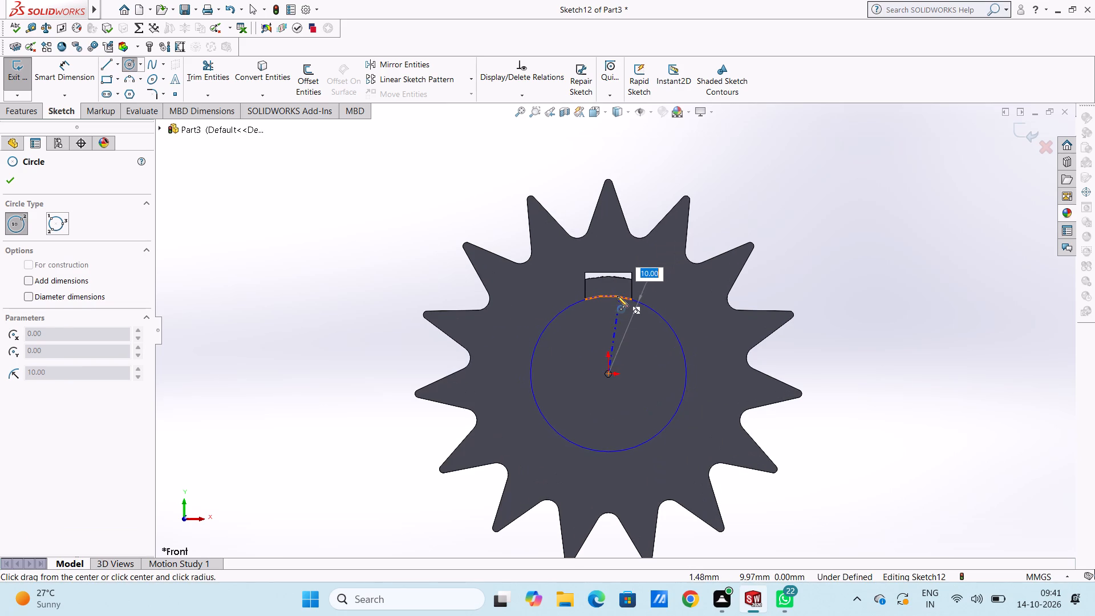
pyautogui.click(617, 296)
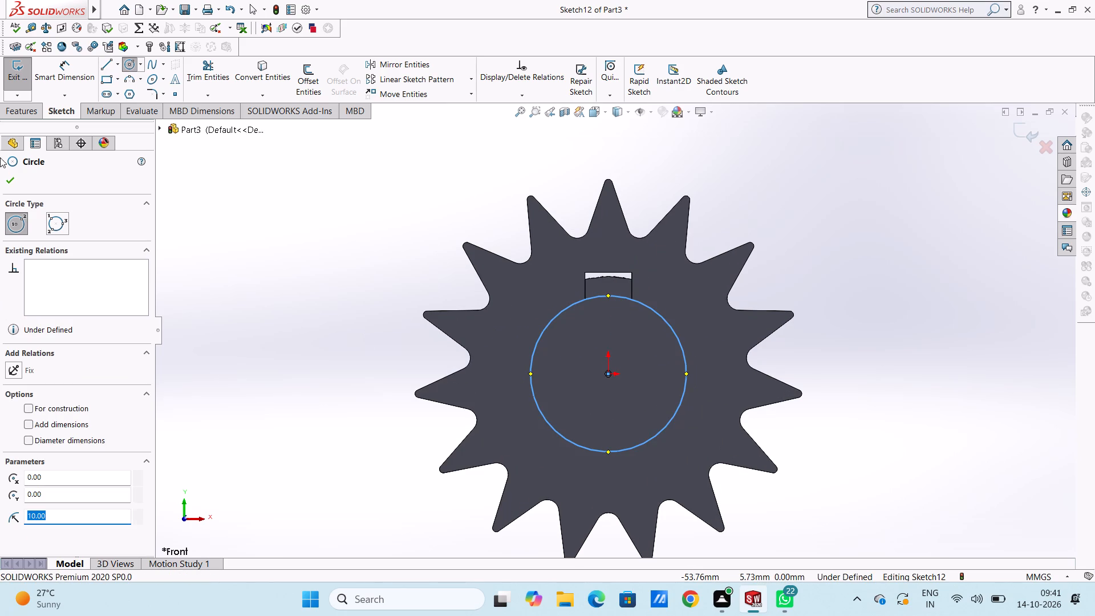
pyautogui.click(7, 181)
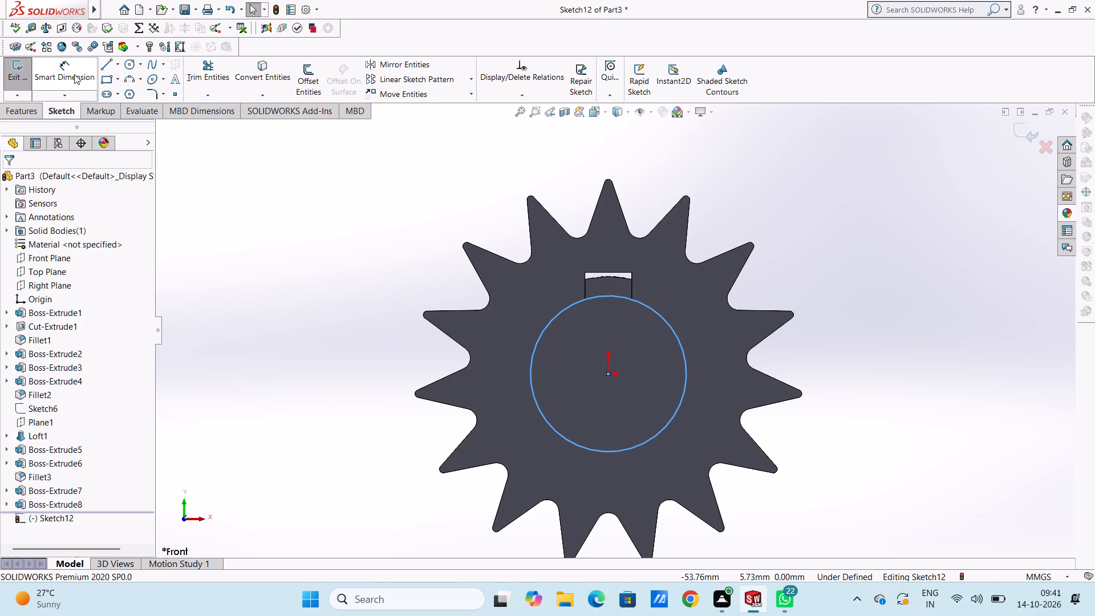
# Dimension the circle's diameter.
pyautogui.click(74, 74)
pyautogui.click(540, 339)
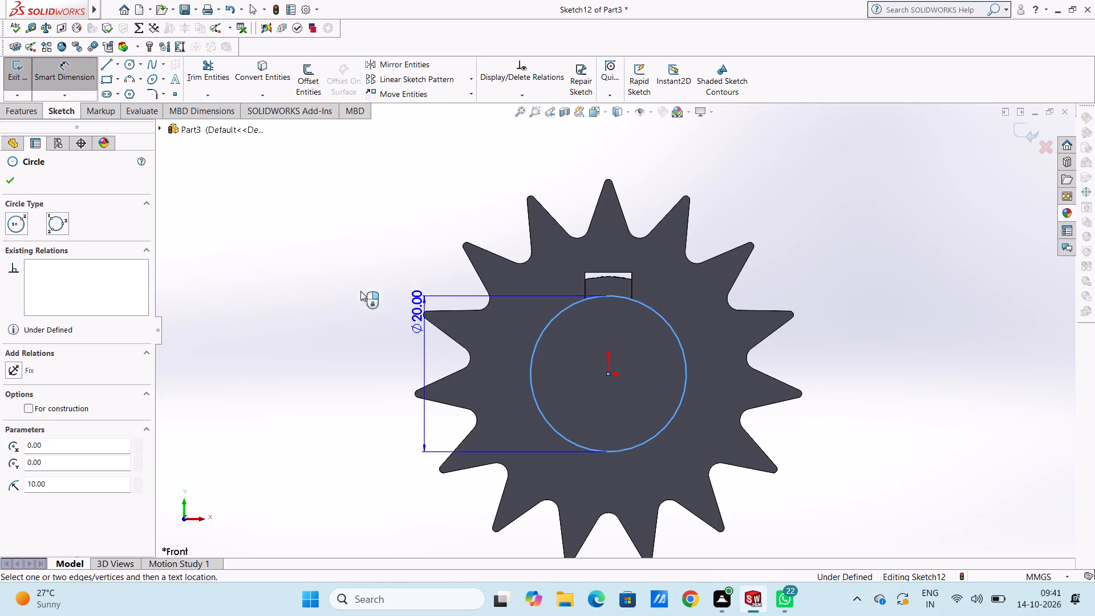
pyautogui.click(312, 266)
pyautogui.click(266, 248)
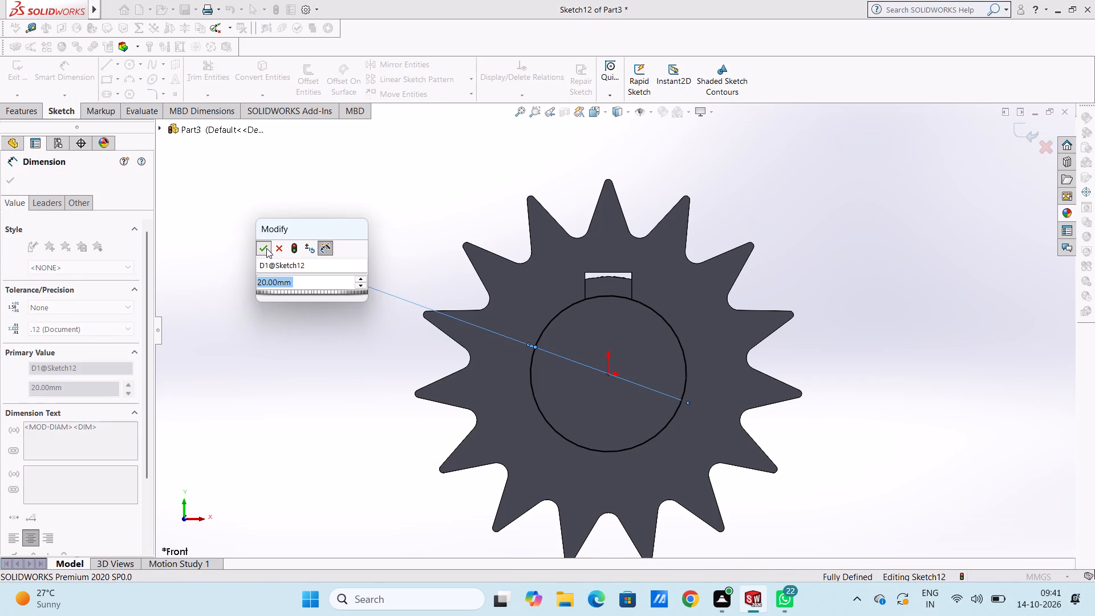
pyautogui.click(266, 248)
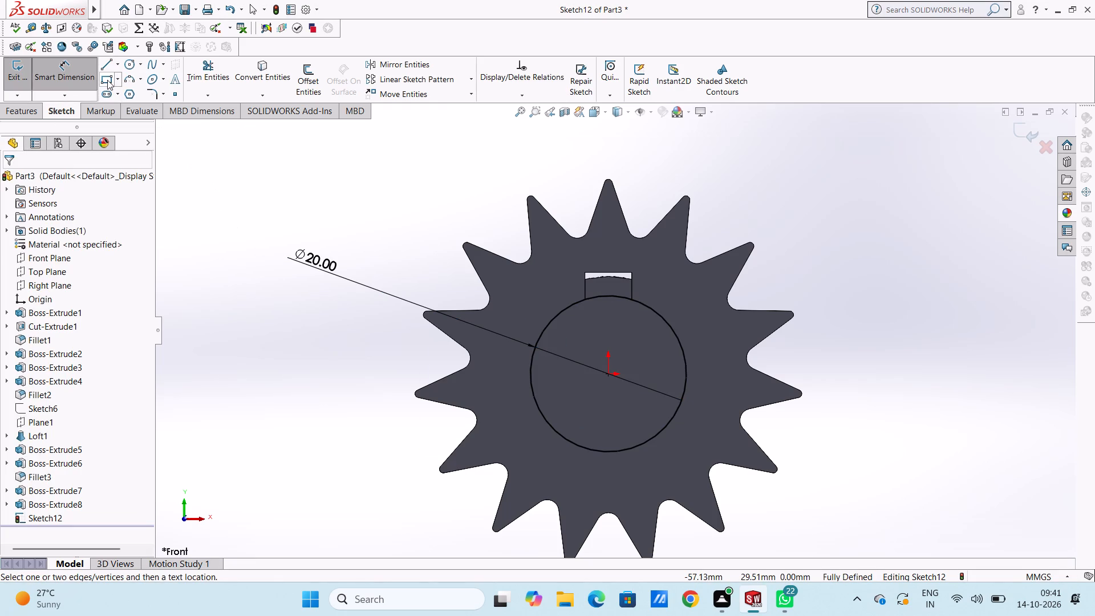
# Draw a corner rectangle about 5.94 by 4.49 mm over the keyway opening, from its upper left corner down into the circle.
pyautogui.click(107, 80)
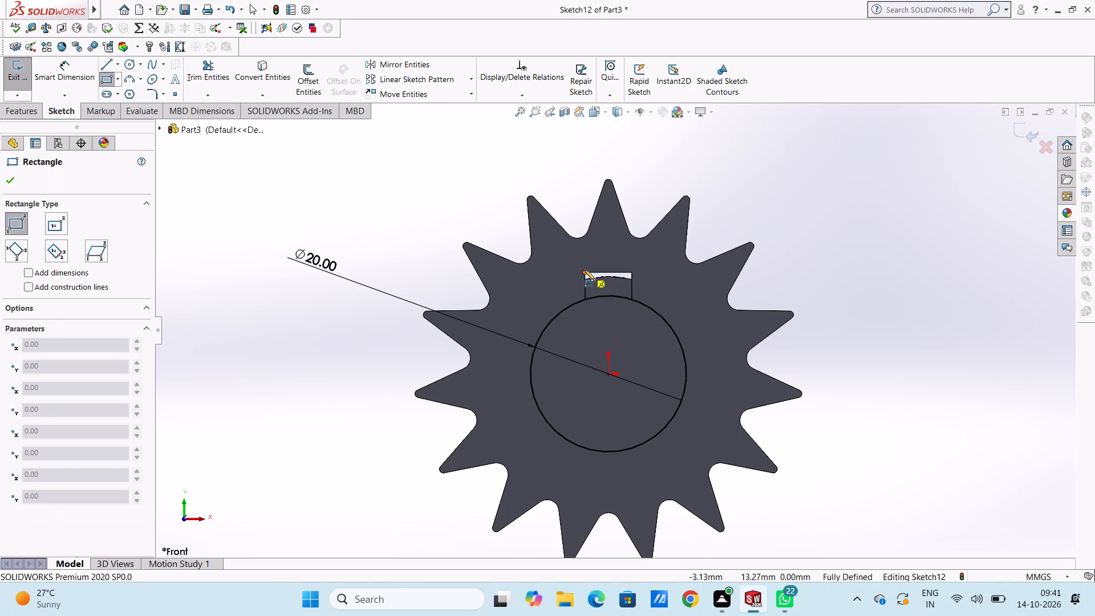
pyautogui.click(585, 270)
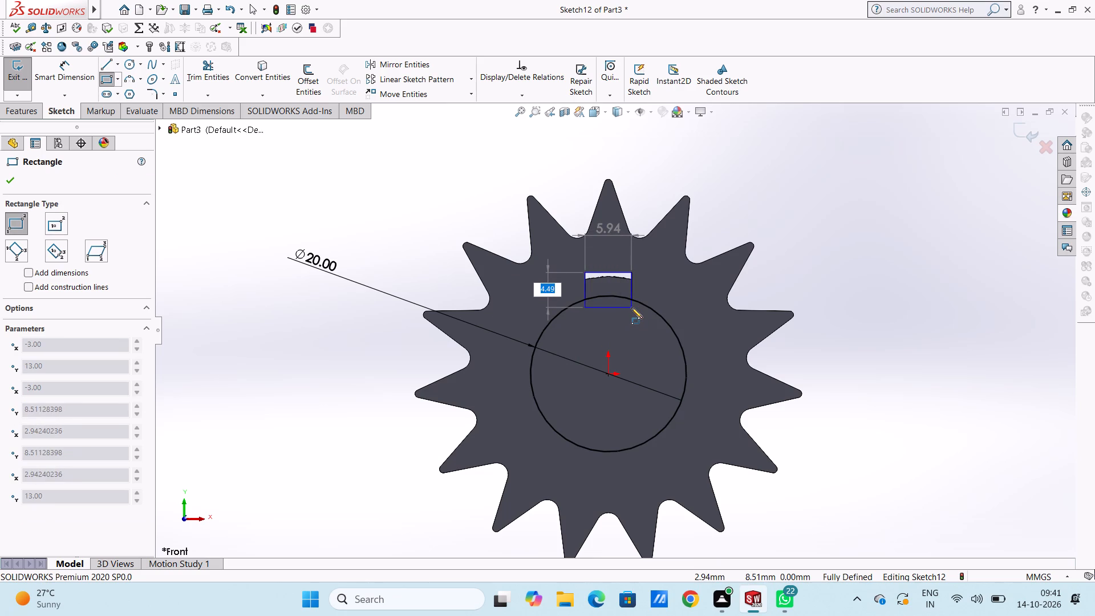
pyautogui.click(631, 307)
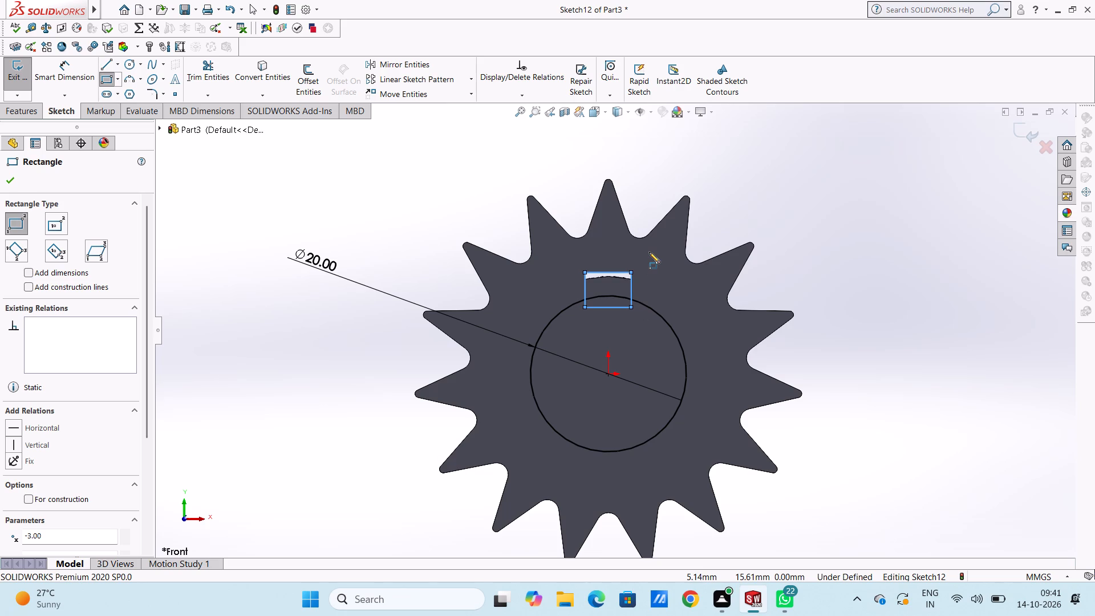
pyautogui.press('Escape')
pyautogui.press('Escape')
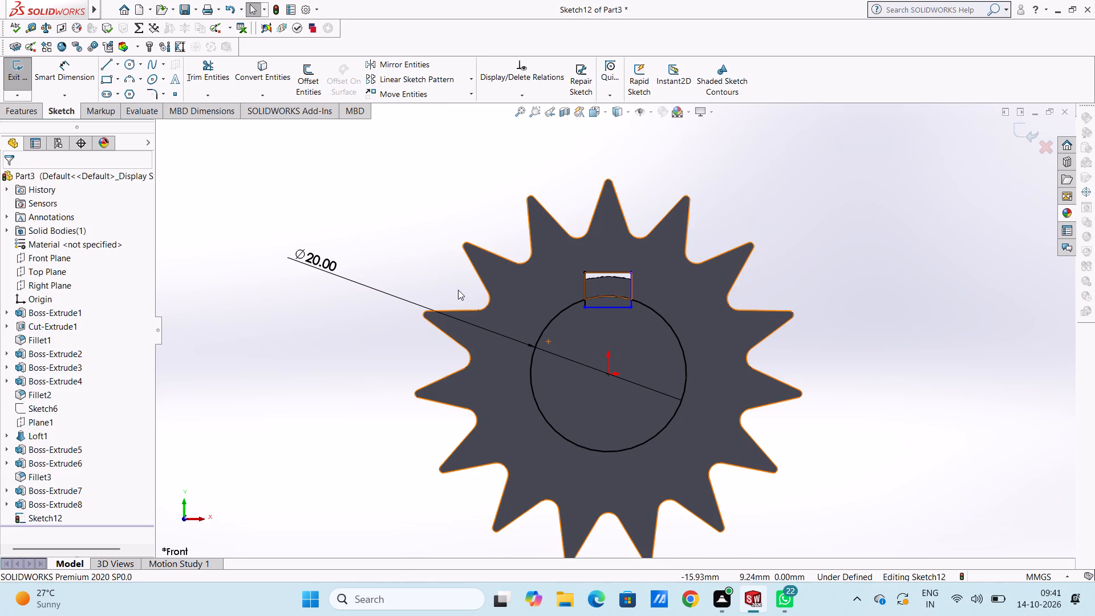
pyautogui.press('Escape')
# Dimension the height of the keyway rectangle along its left side.
pyautogui.moveTo(84, 62); pyautogui.dragTo(89, 73)
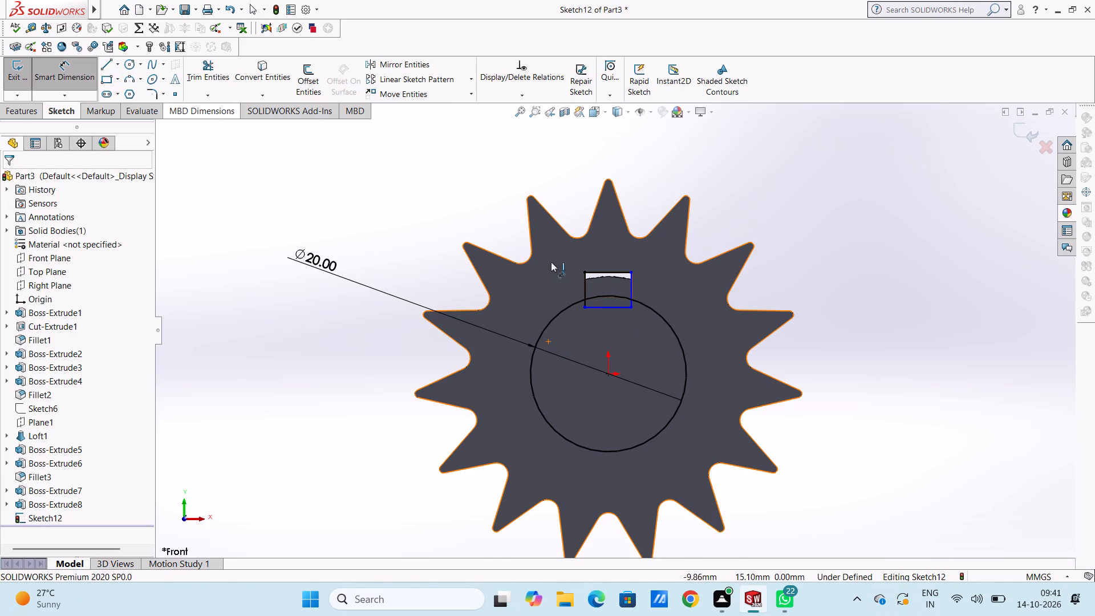
pyautogui.click(585, 285)
pyautogui.click(279, 363)
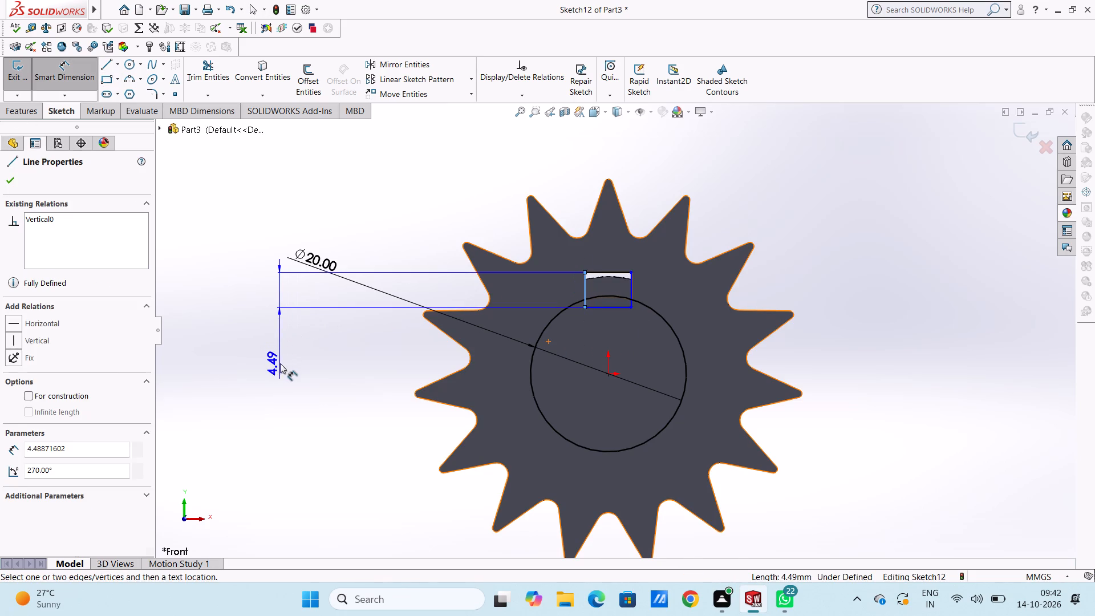
pyautogui.click(233, 346)
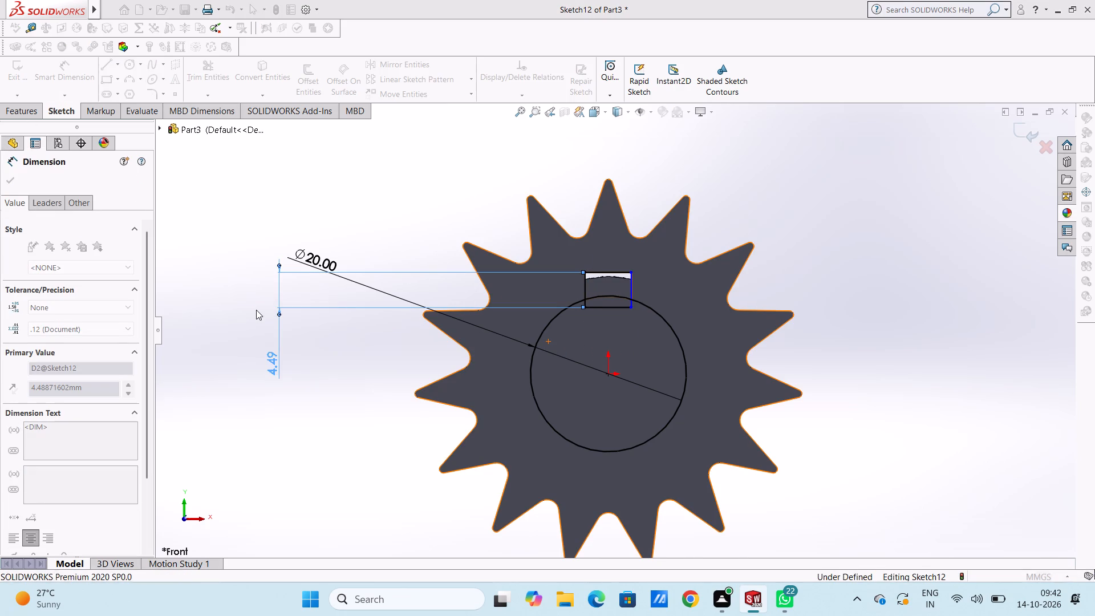
pyautogui.click(256, 309)
# Dimension the keyway rectangle's top edge and set its width to 6 mm.
pyautogui.click(599, 273)
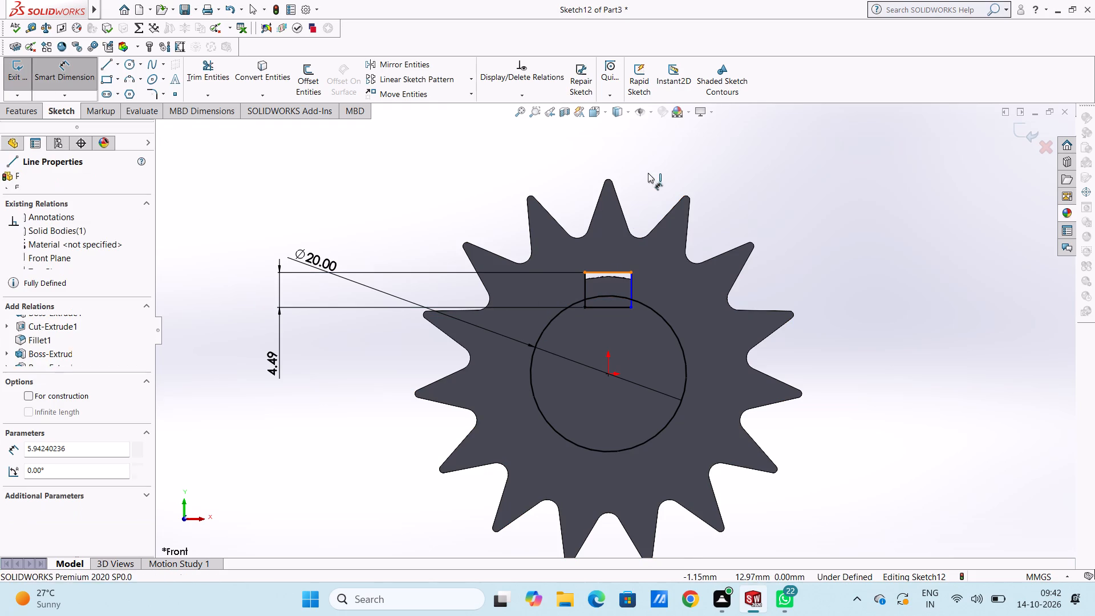
pyautogui.click(765, 156)
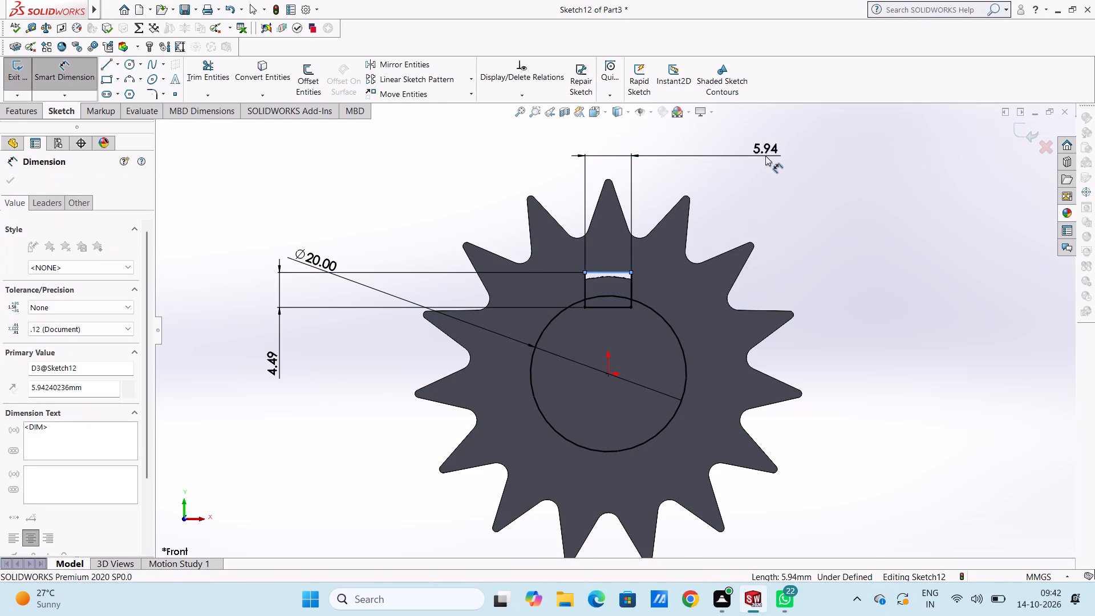
pyautogui.press('6')
pyautogui.press('Return')
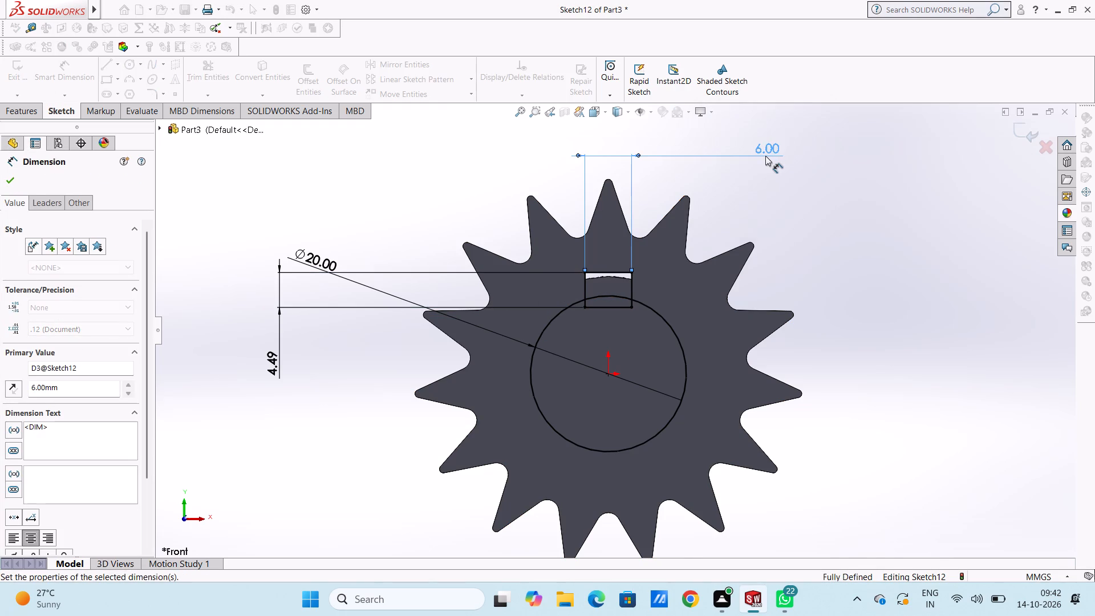
pyautogui.click(744, 196)
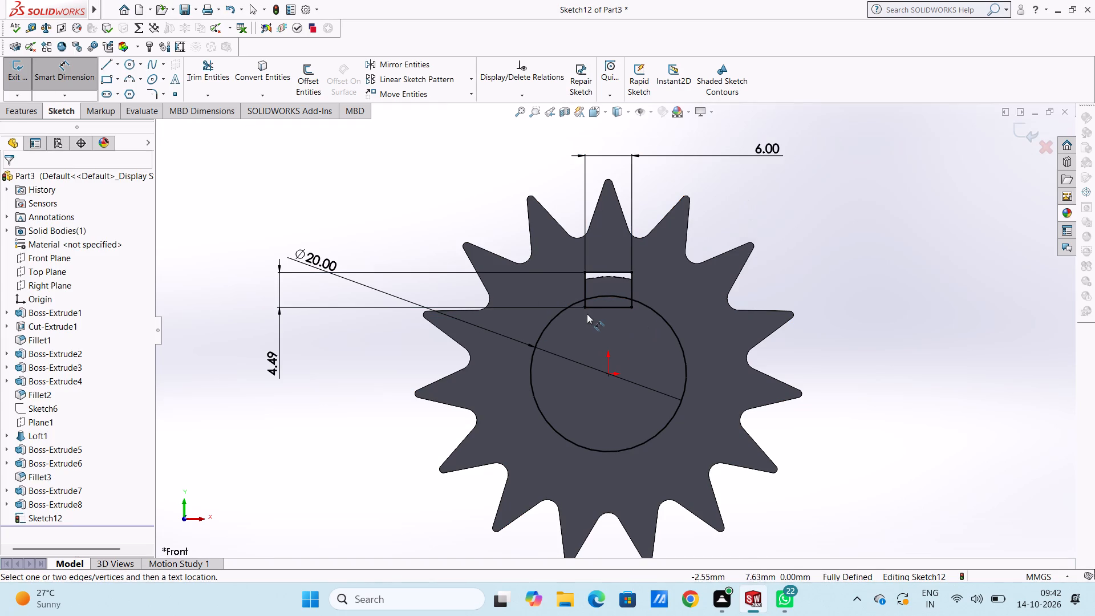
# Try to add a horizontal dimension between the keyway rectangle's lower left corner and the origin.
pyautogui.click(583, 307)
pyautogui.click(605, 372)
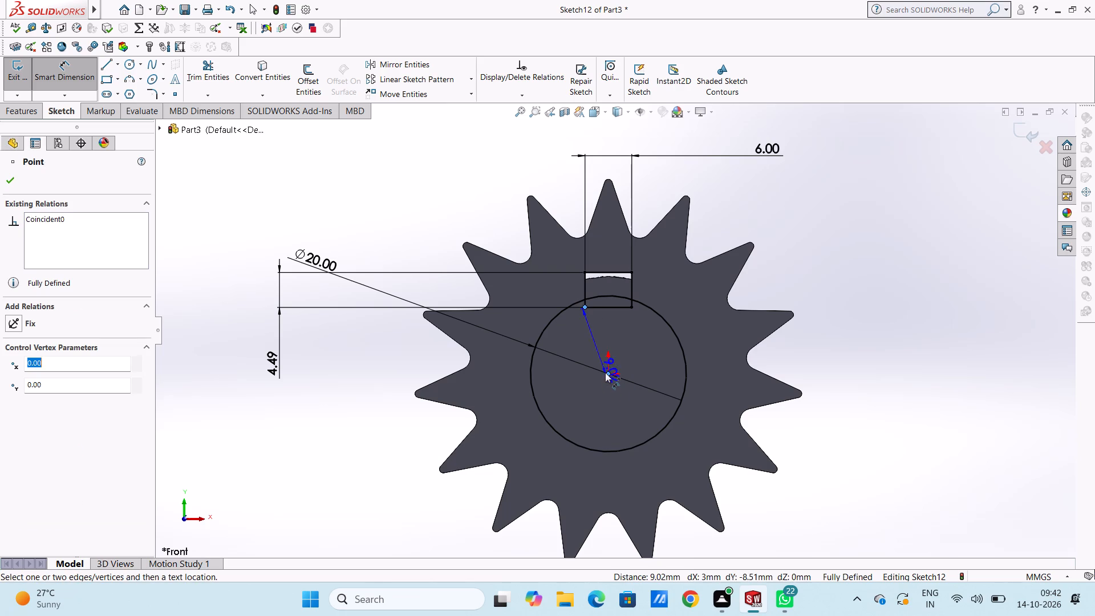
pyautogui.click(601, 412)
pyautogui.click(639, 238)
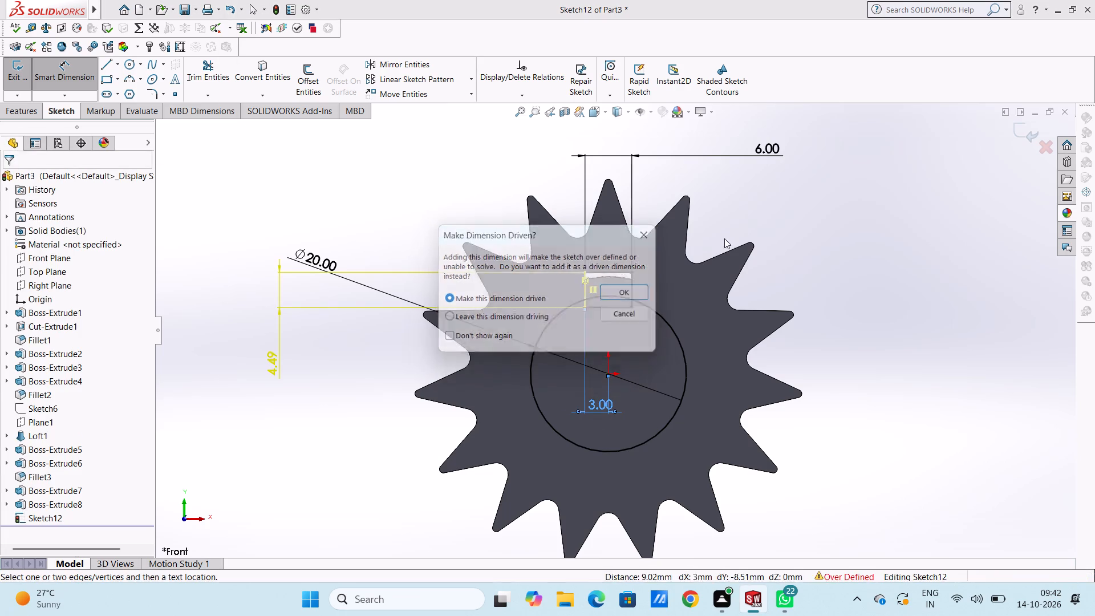
# Trim the keyway rectangle's lower edge, the circle's arc between its sides, and the side stubs inside the circle.
pyautogui.moveTo(895, 256); pyautogui.dragTo(882, 269, button='middle')
pyautogui.scroll(4, 832, 298)
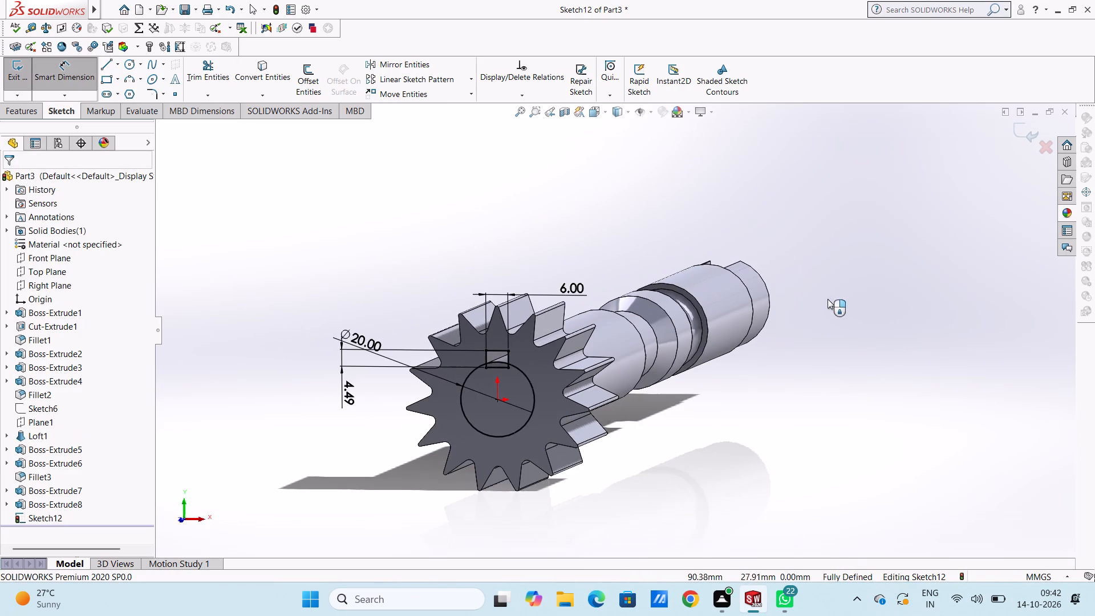
pyautogui.scroll(-3, 492, 389)
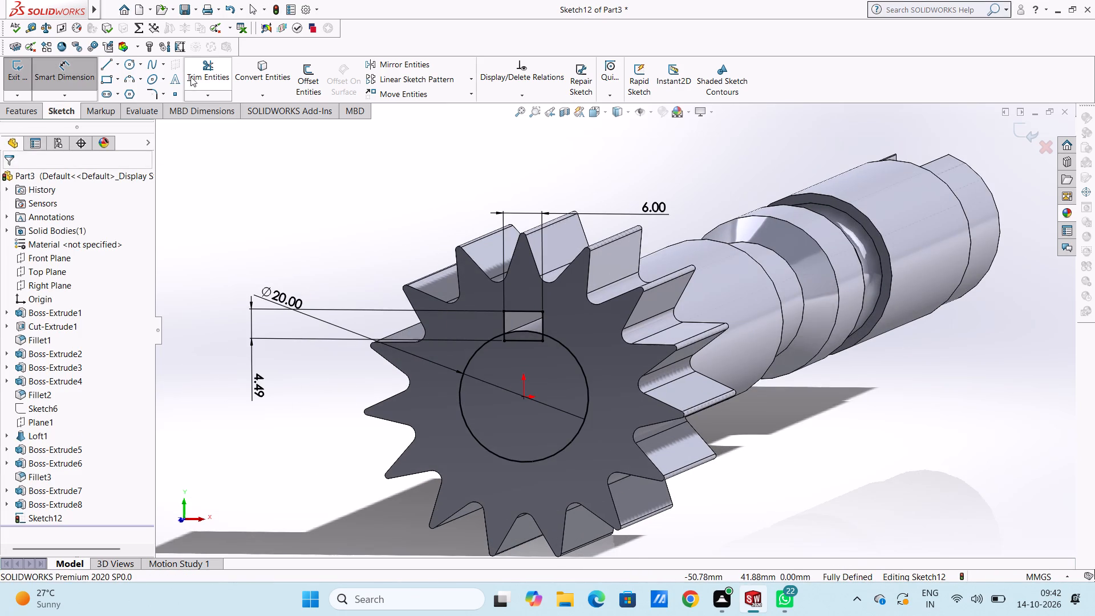
pyautogui.click(194, 71)
pyautogui.click(538, 339)
pyautogui.click(536, 331)
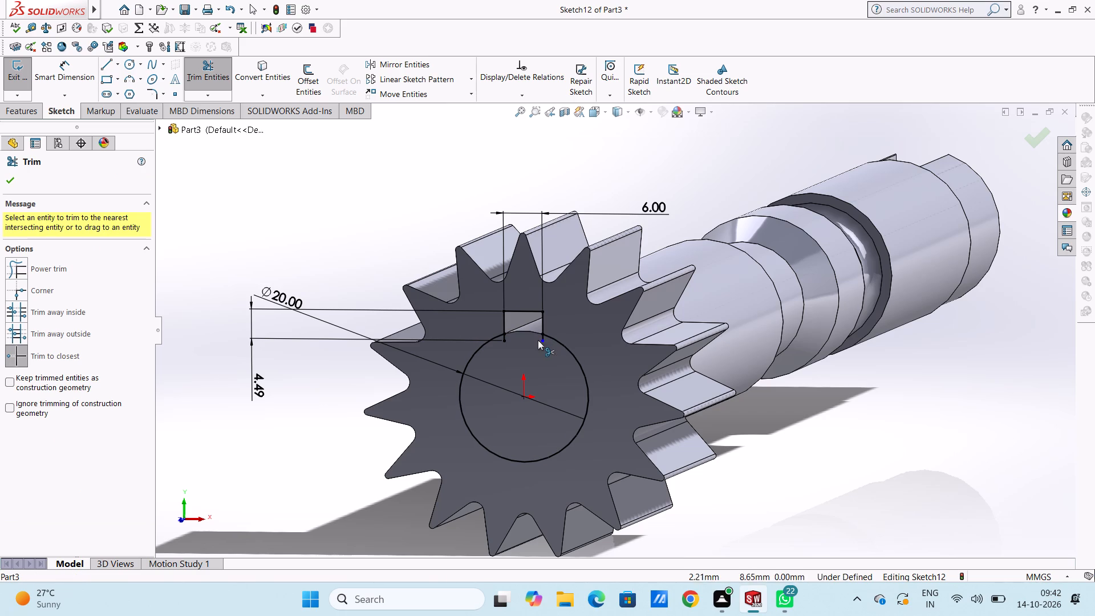
pyautogui.click(547, 340)
pyautogui.click(543, 342)
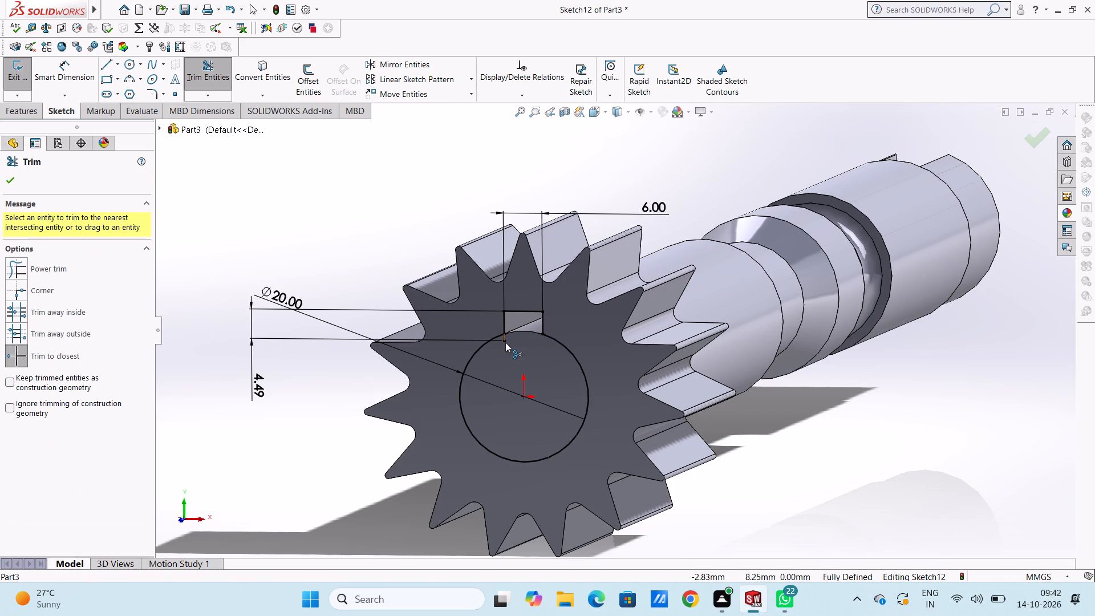
pyautogui.click(505, 342)
pyautogui.click(574, 306)
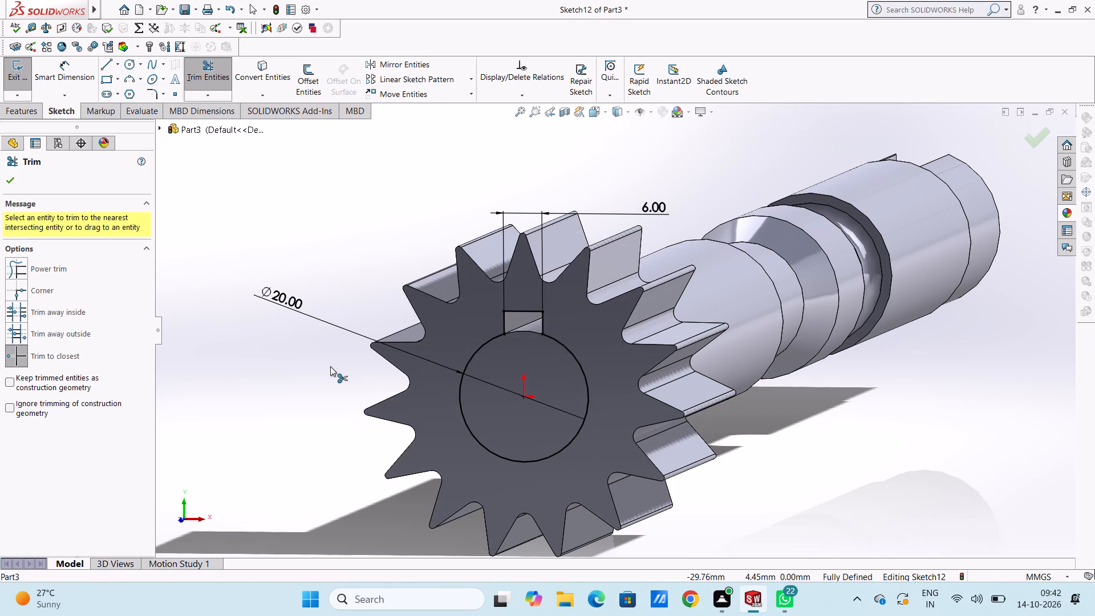
pyautogui.press('Escape')
pyautogui.press('Escape')
# Cut-extrude the circle-and-keyway profile into the gear end with a blind depth of 40 mm.
pyautogui.scroll(2, 330, 366)
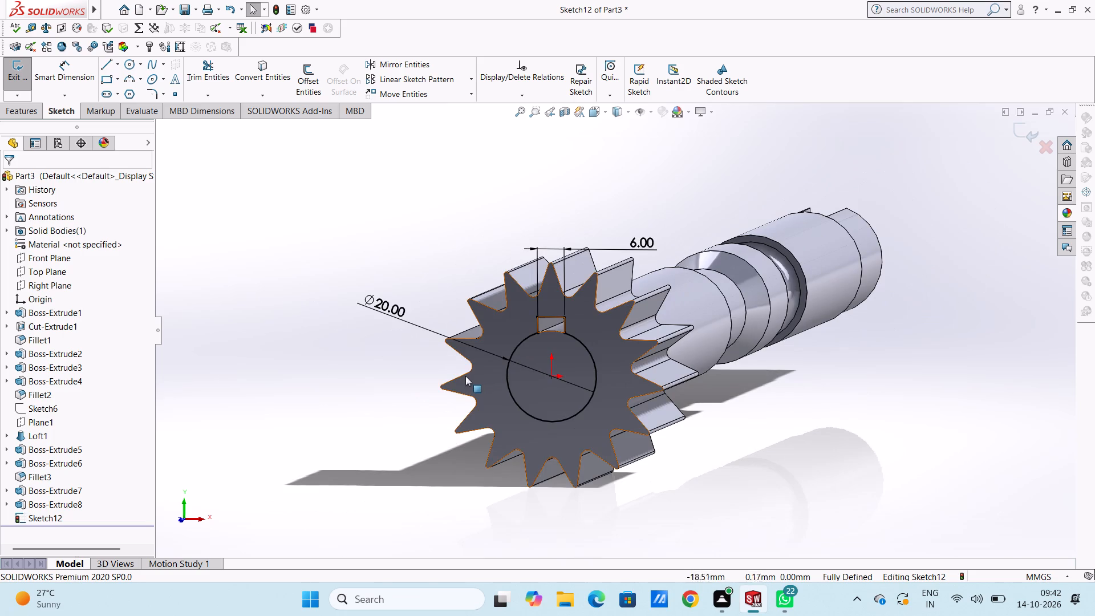
pyautogui.moveTo(421, 391); pyautogui.dragTo(407, 398, button='middle')
pyautogui.scroll(3, 406, 398)
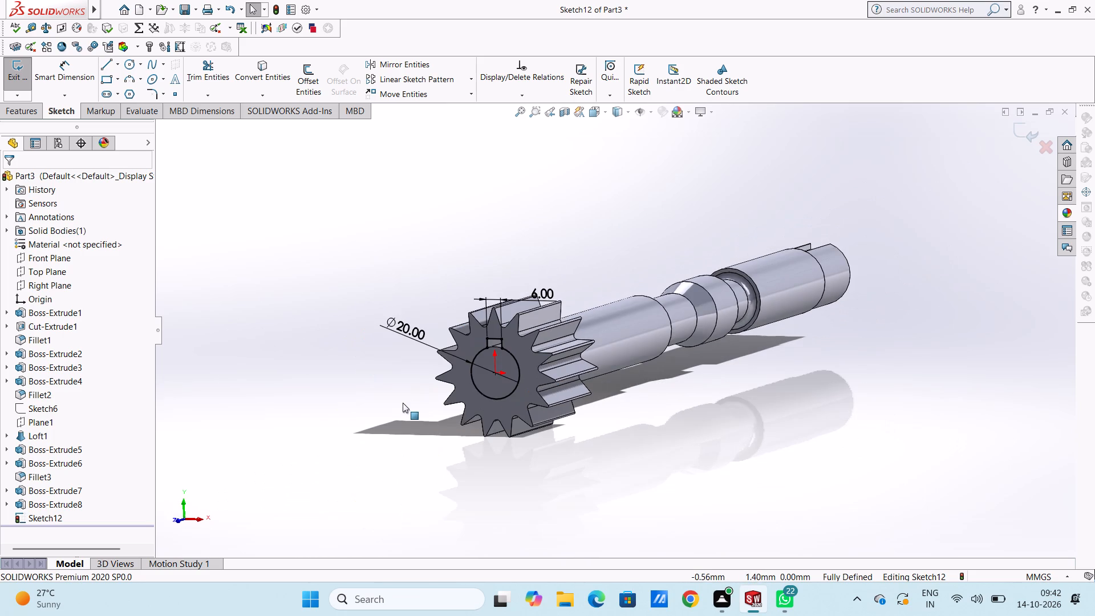
pyautogui.click(16, 109)
pyautogui.click(201, 78)
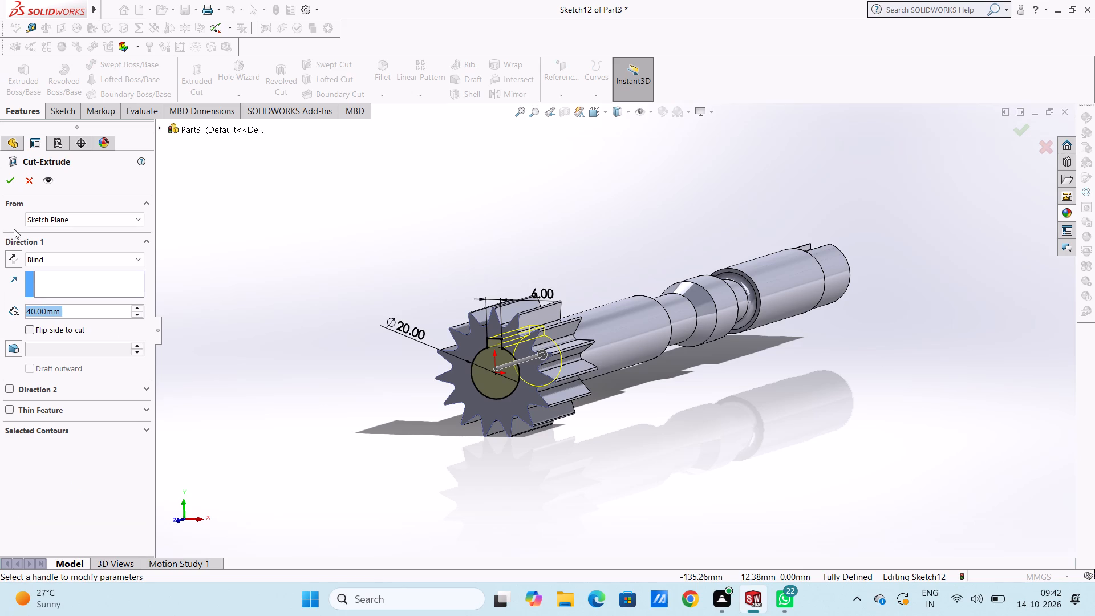
pyautogui.click(14, 185)
pyautogui.click(264, 274)
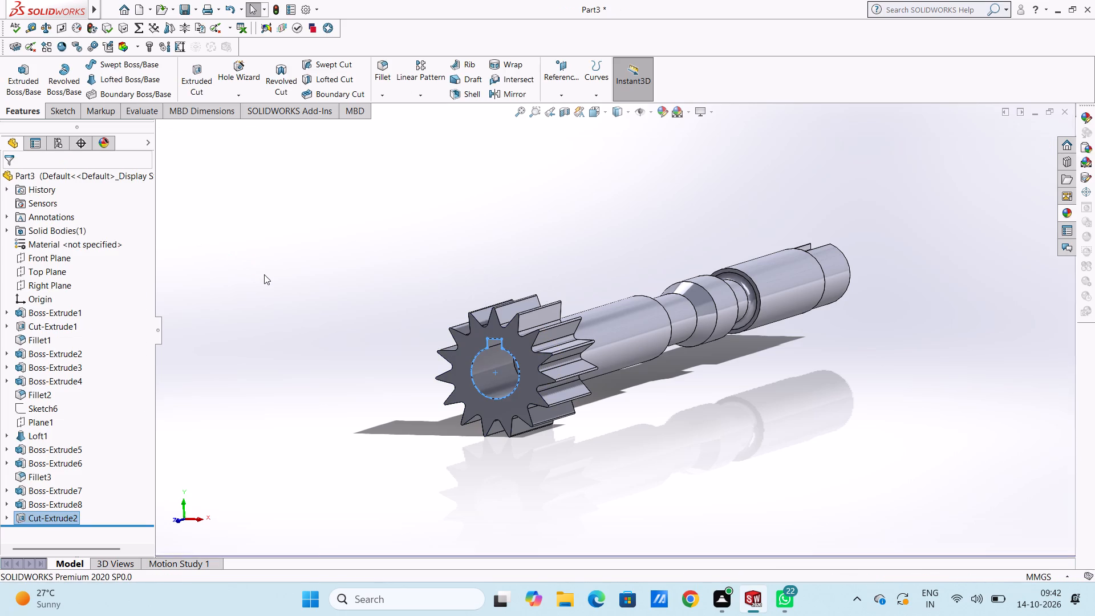
# Start a sketch on the gear's front face and draw a circle of about 12 mm radius centred on the origin.
pyautogui.moveTo(289, 289); pyautogui.dragTo(319, 258, button='middle')
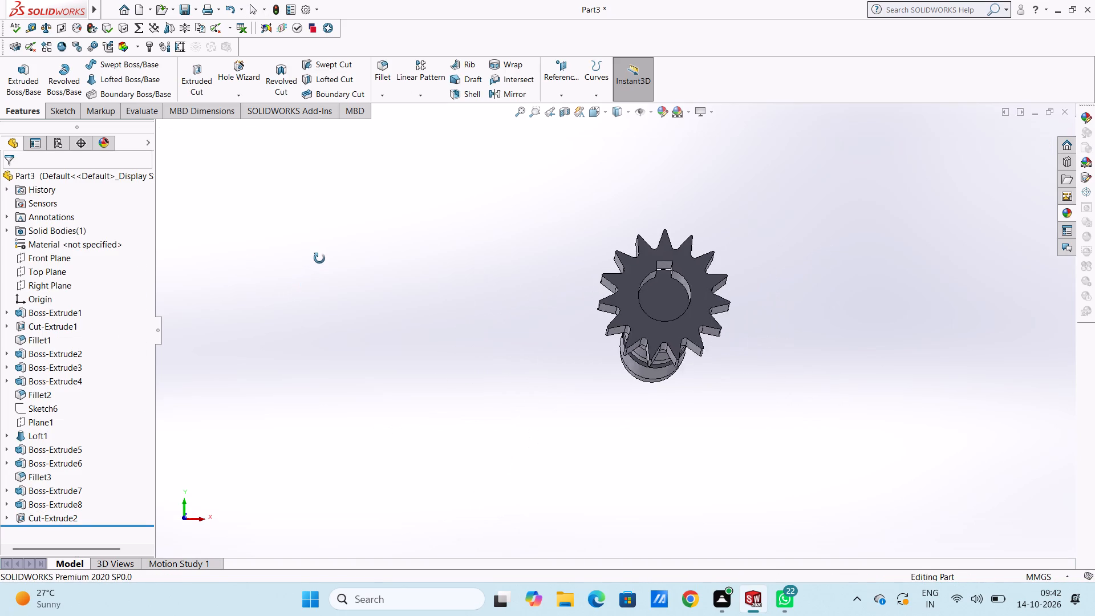
pyautogui.moveTo(319, 258); pyautogui.dragTo(313, 271, button='middle')
pyautogui.scroll(1, 313, 271)
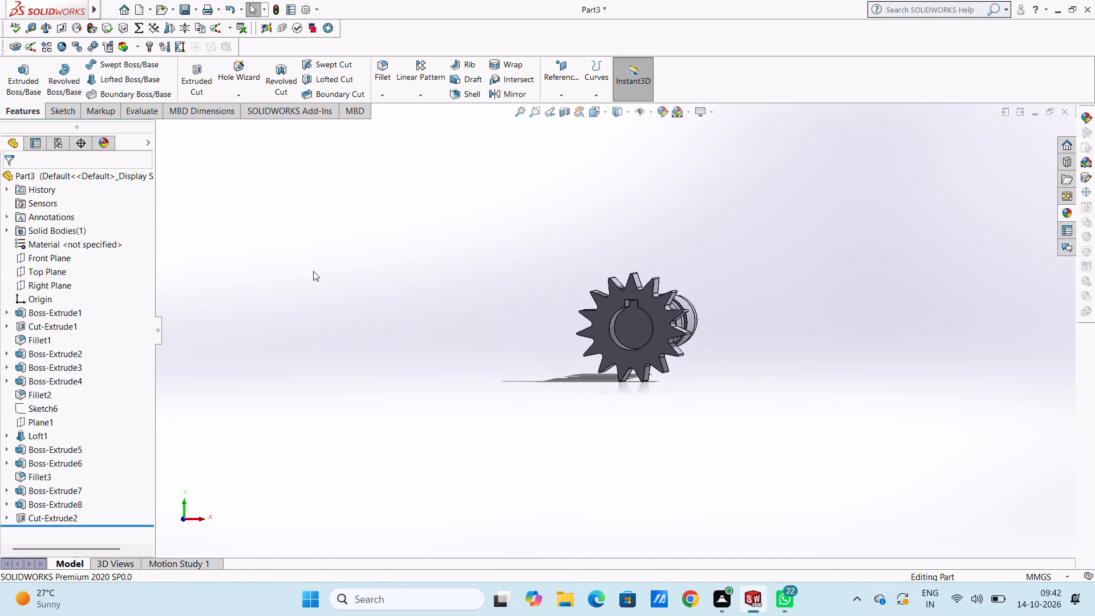
pyautogui.hotkey('ctrl', '1')
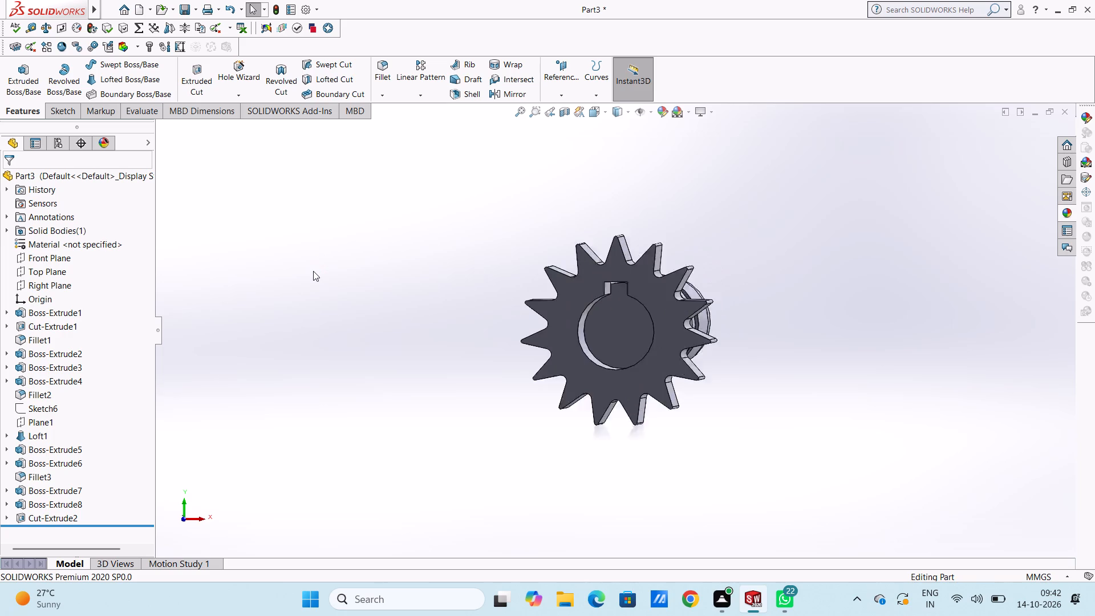
pyautogui.scroll(4, 313, 271)
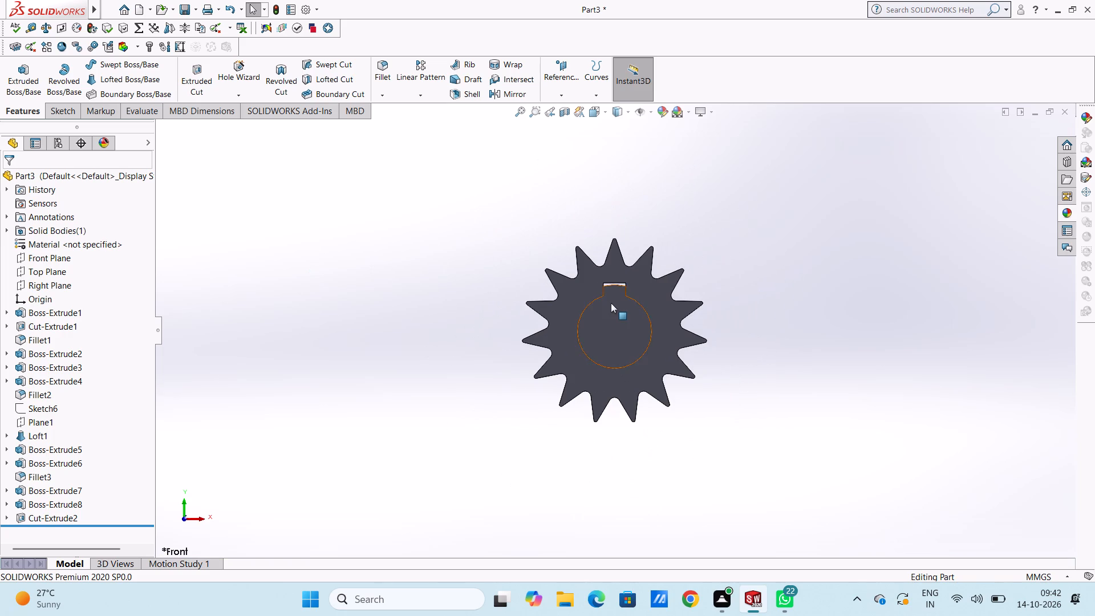
pyautogui.scroll(3, 611, 303)
pyautogui.scroll(-3, 611, 306)
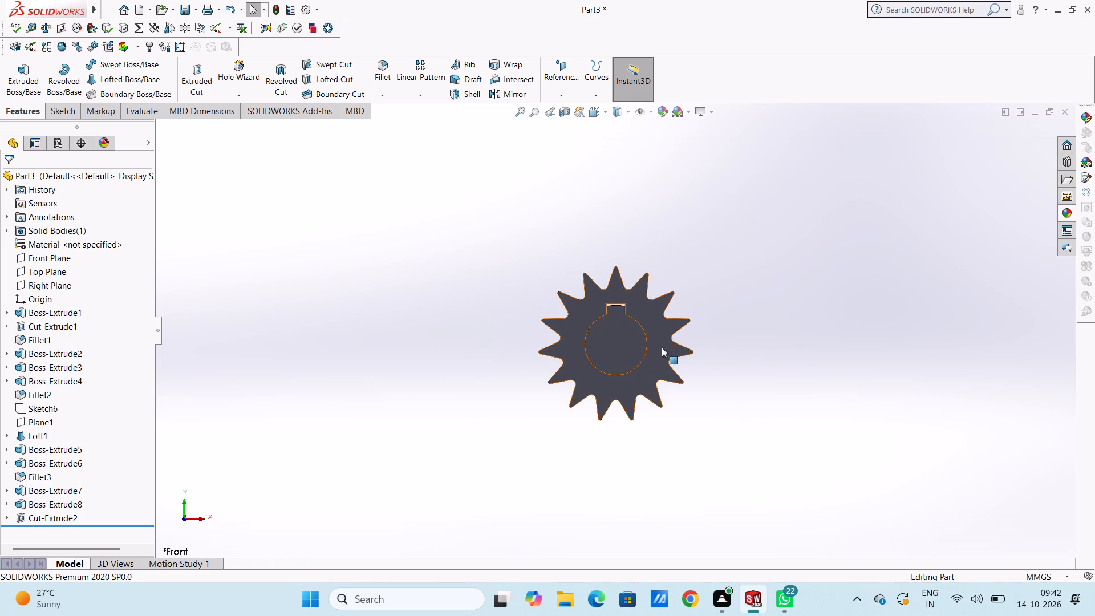
pyautogui.click(657, 335)
pyautogui.click(707, 303)
pyautogui.click(719, 321)
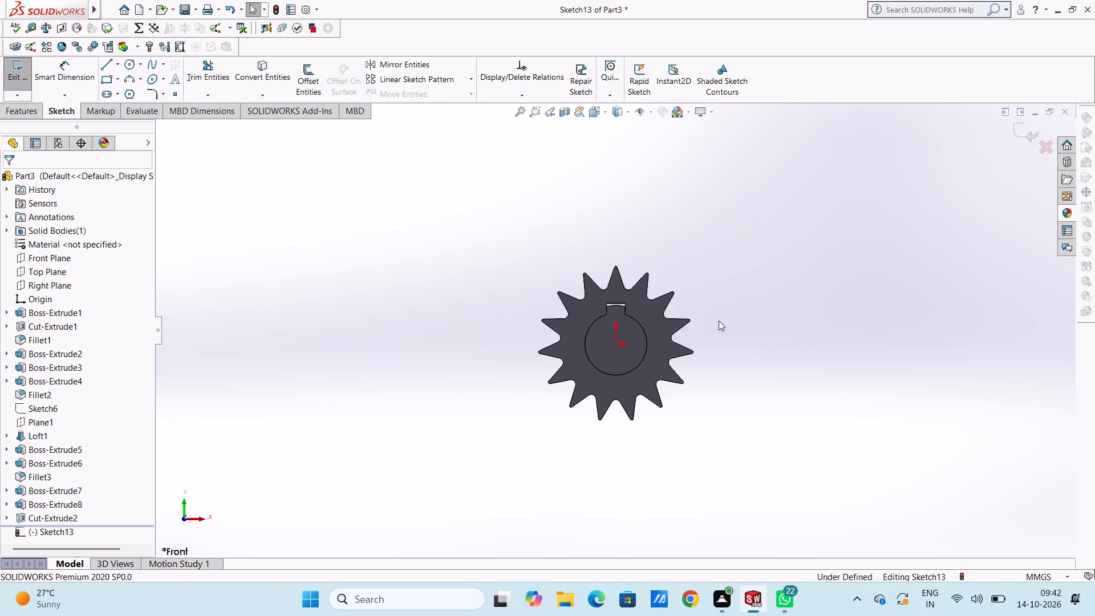
pyautogui.click(129, 62)
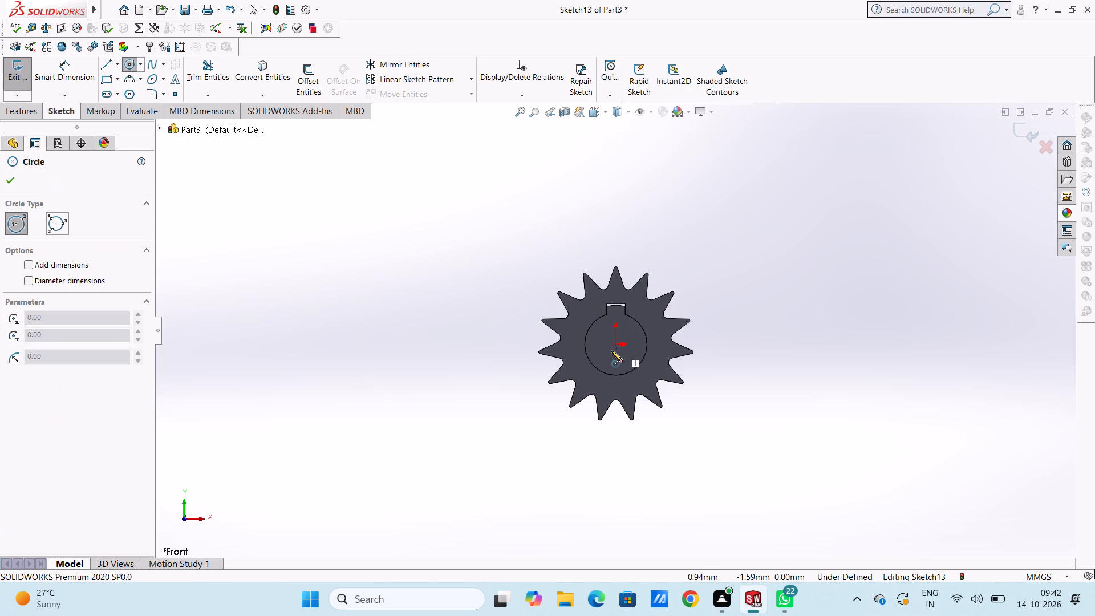
pyautogui.click(617, 344)
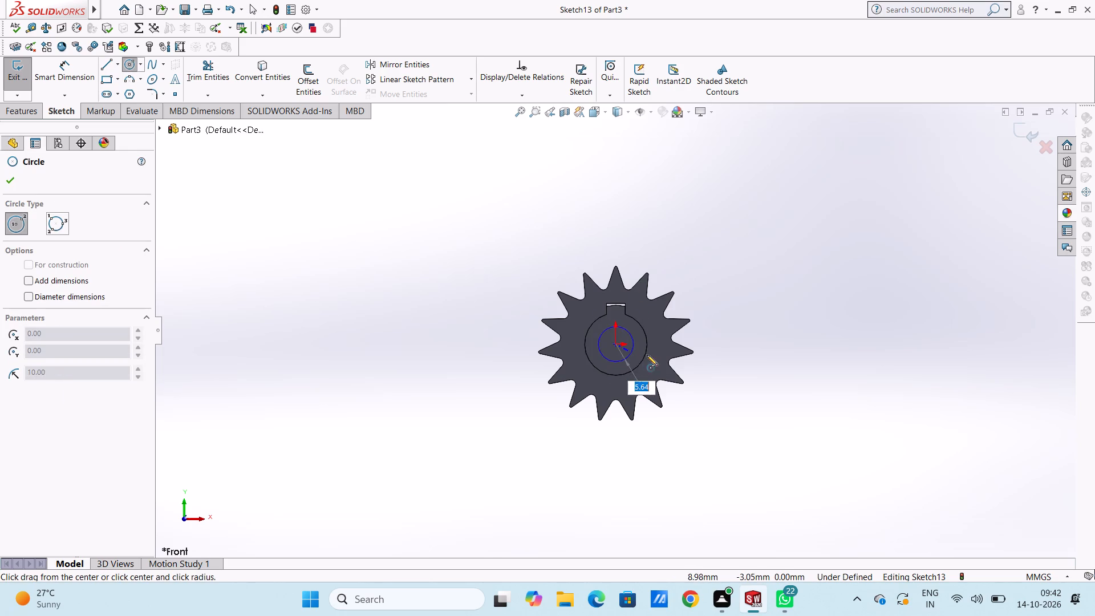
pyautogui.click(652, 355)
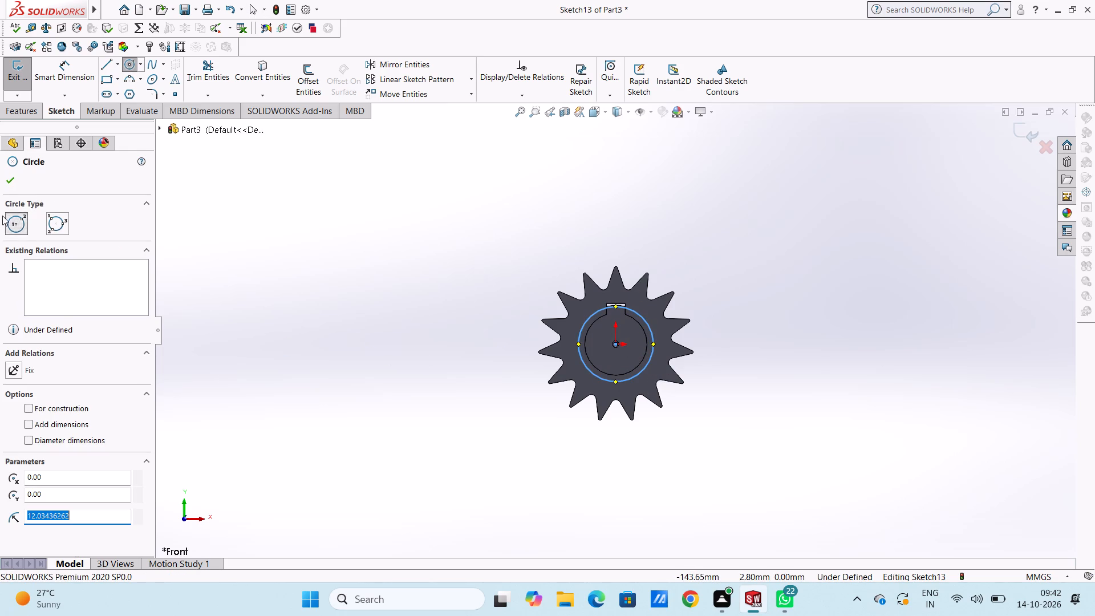
pyautogui.click(6, 178)
# Dimension the new circle and set its diameter to 18 mm.
pyautogui.click(75, 70)
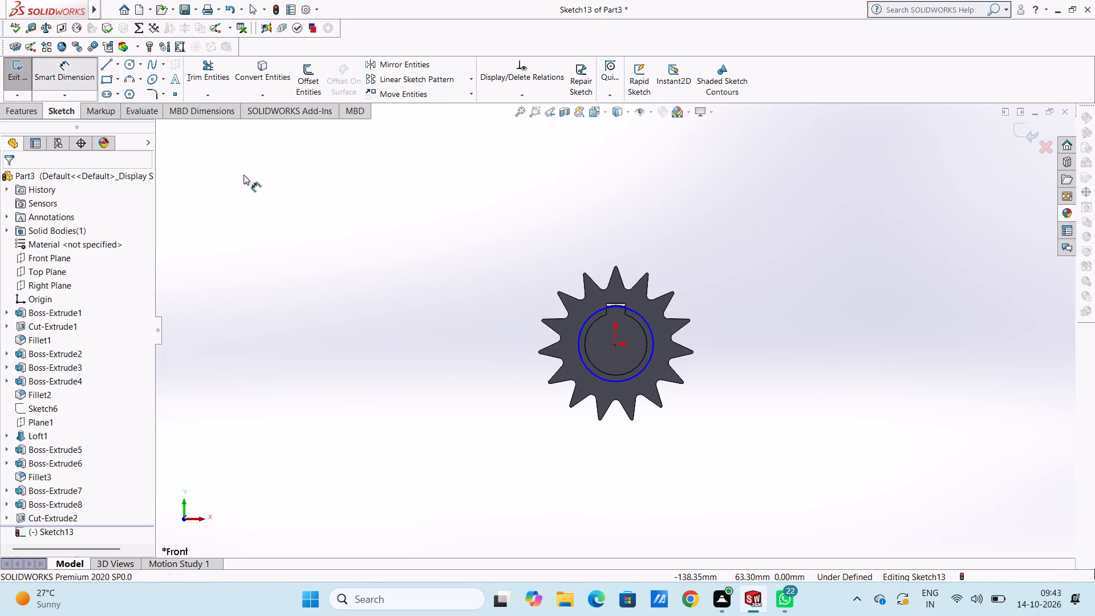
pyautogui.click(579, 332)
pyautogui.click(449, 205)
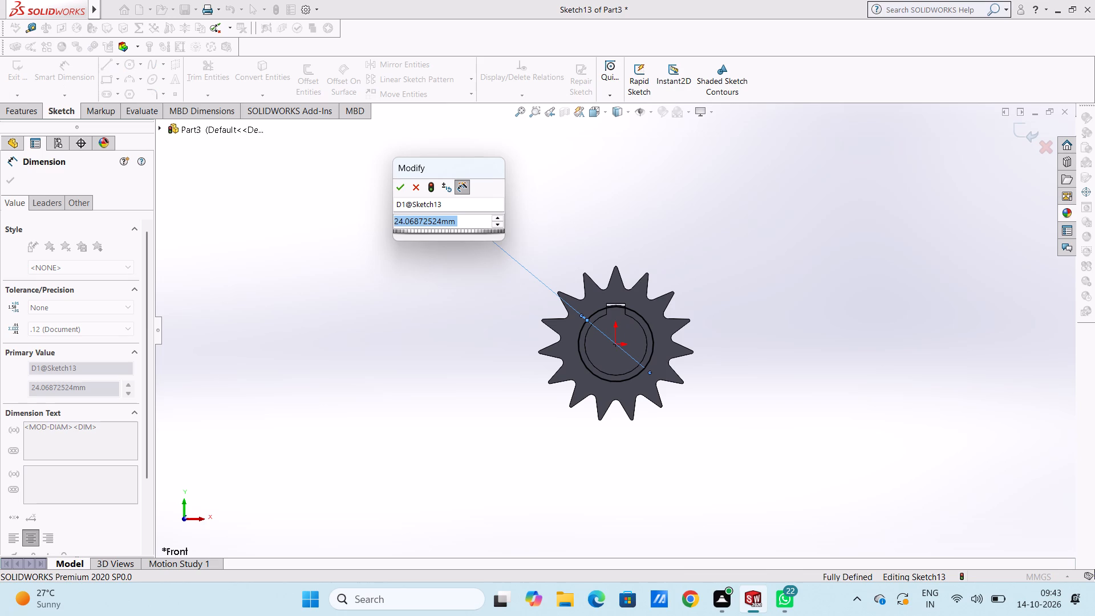
pyautogui.write('18')
pyautogui.press('Return')
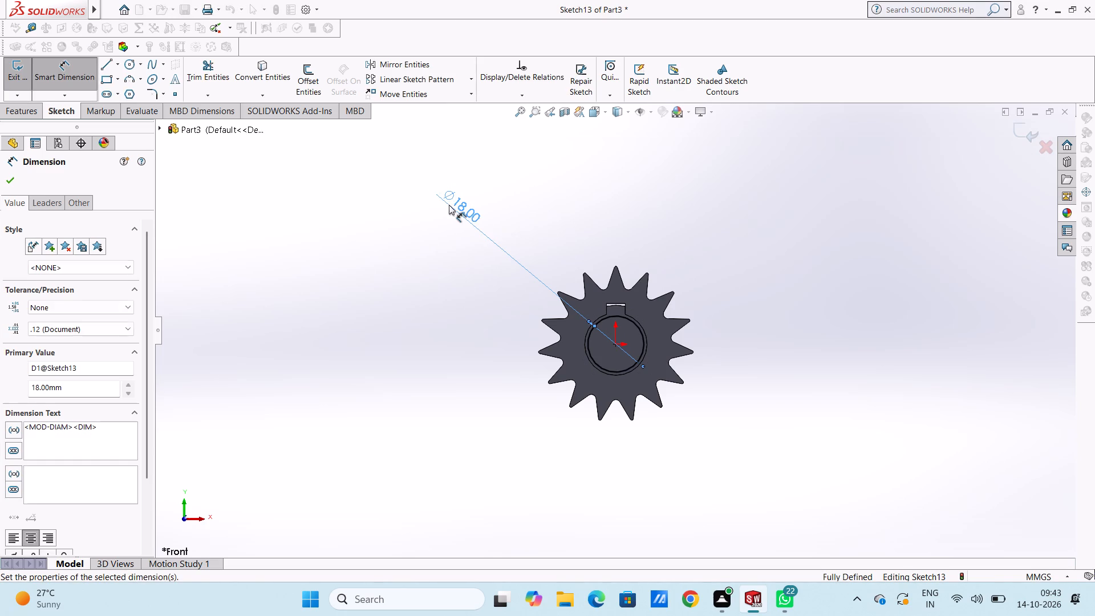
pyautogui.click(454, 317)
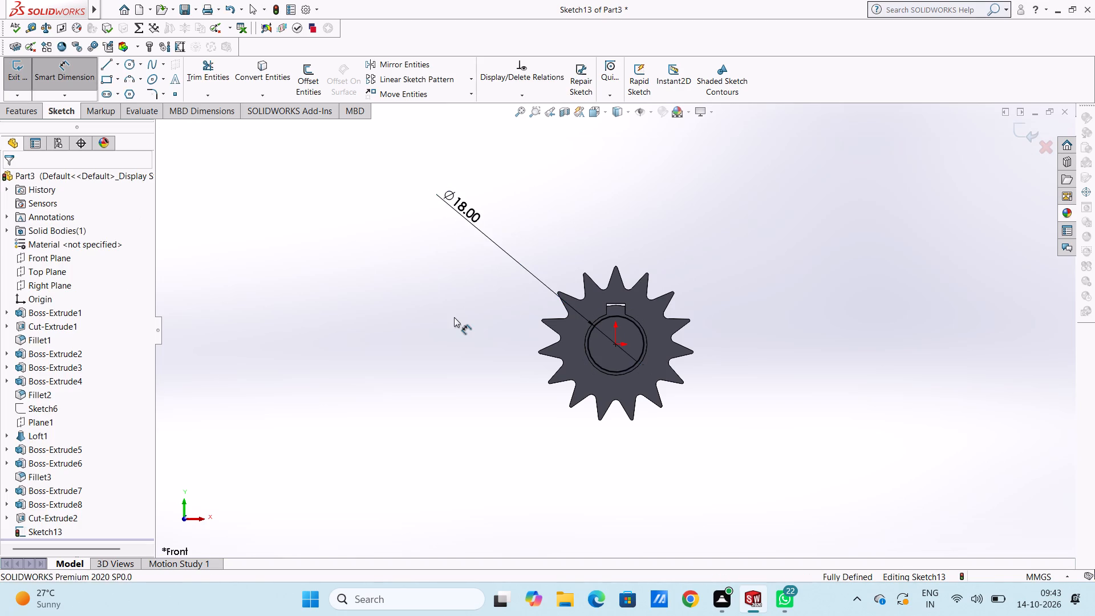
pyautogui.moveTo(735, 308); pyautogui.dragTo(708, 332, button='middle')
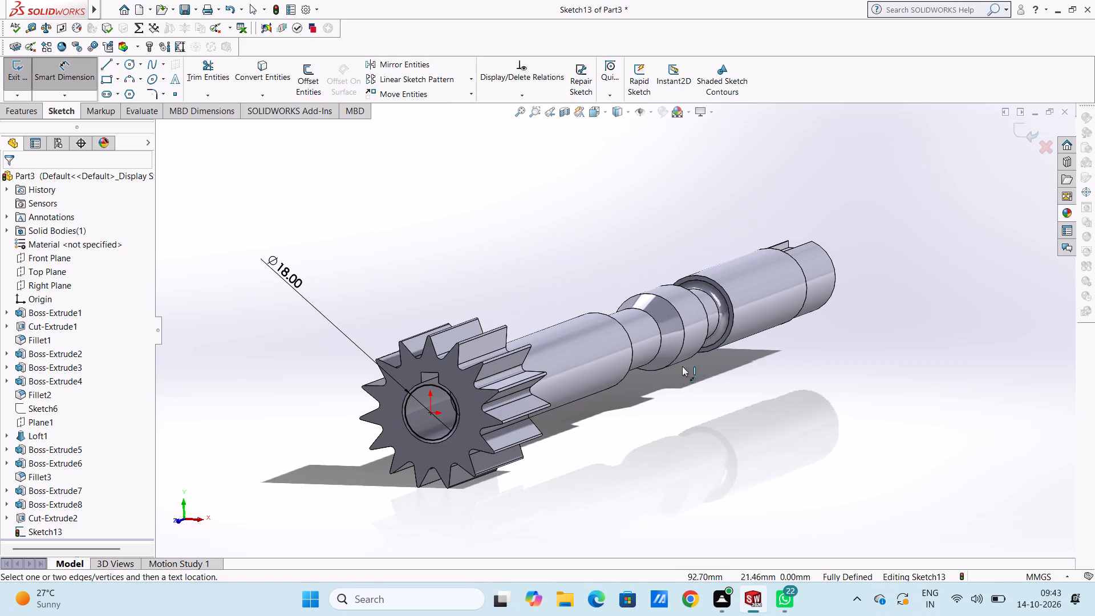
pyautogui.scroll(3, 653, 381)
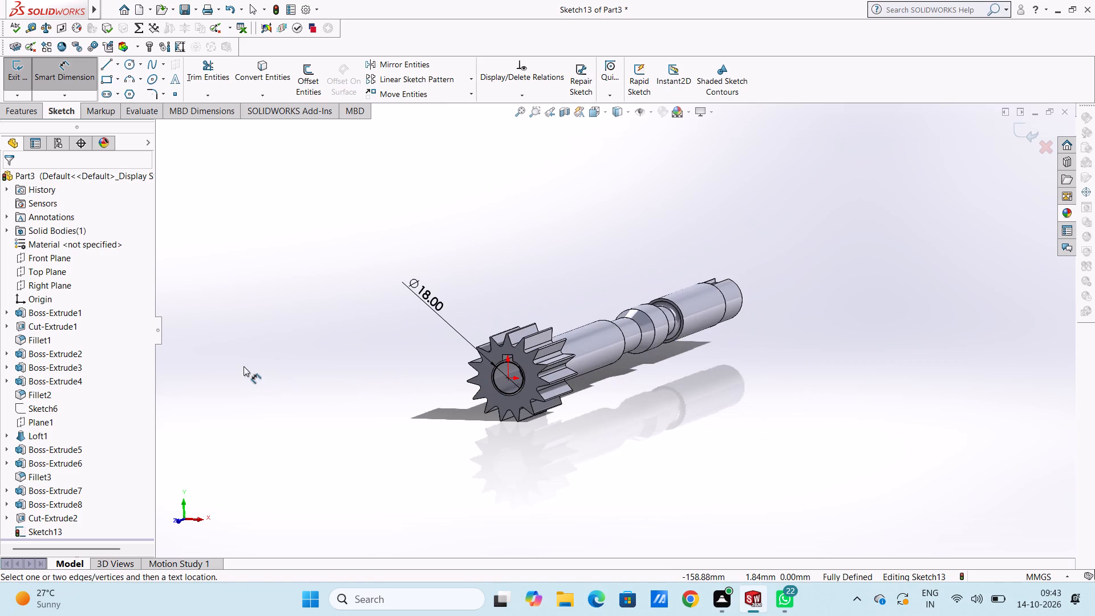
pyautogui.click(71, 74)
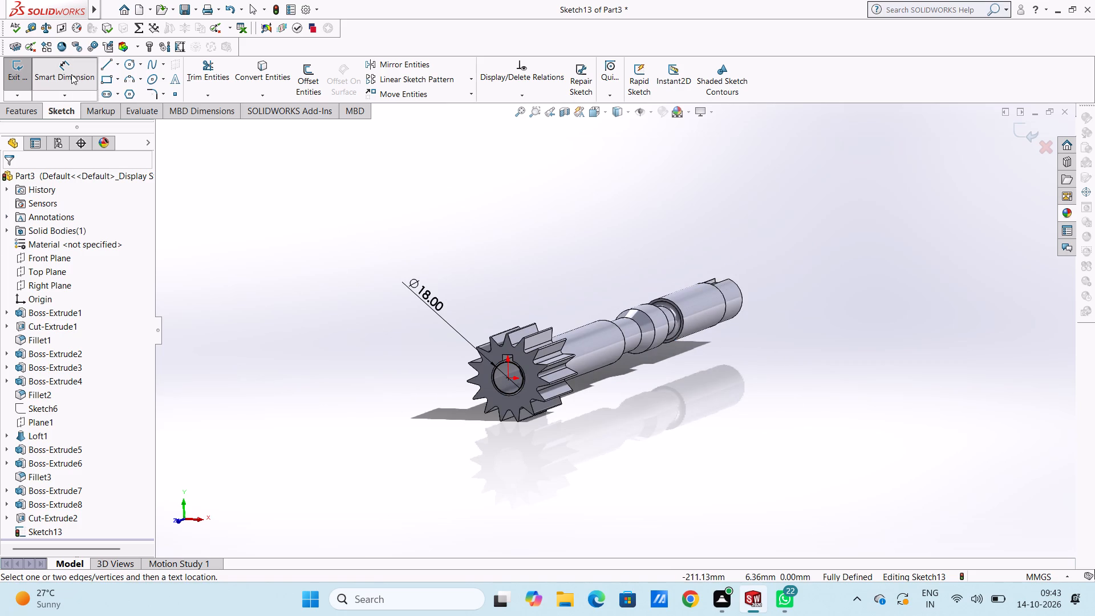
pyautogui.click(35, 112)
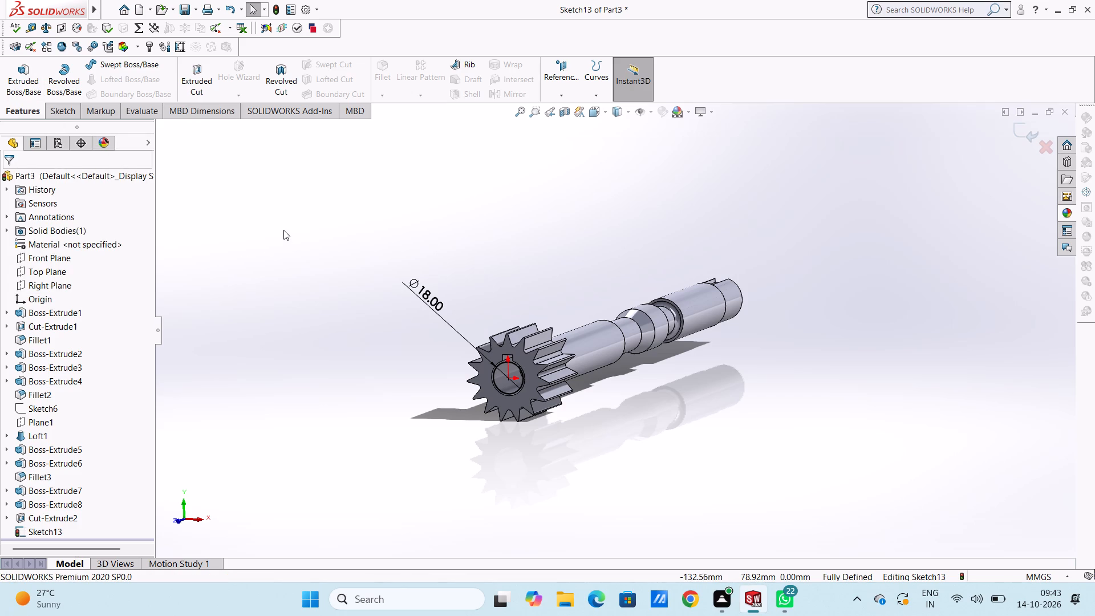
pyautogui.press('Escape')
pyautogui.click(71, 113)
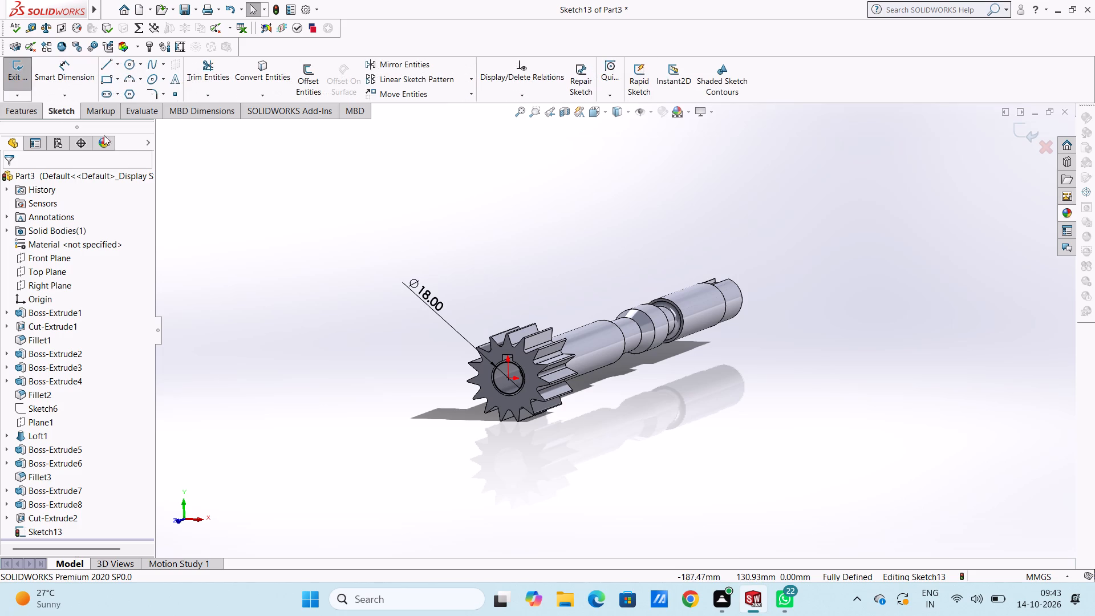
# Draw a 46 mm horizontal line from the origin towards positive X, continued by a 92 mm line back through the origin.
pyautogui.hotkey('ctrl', '1')
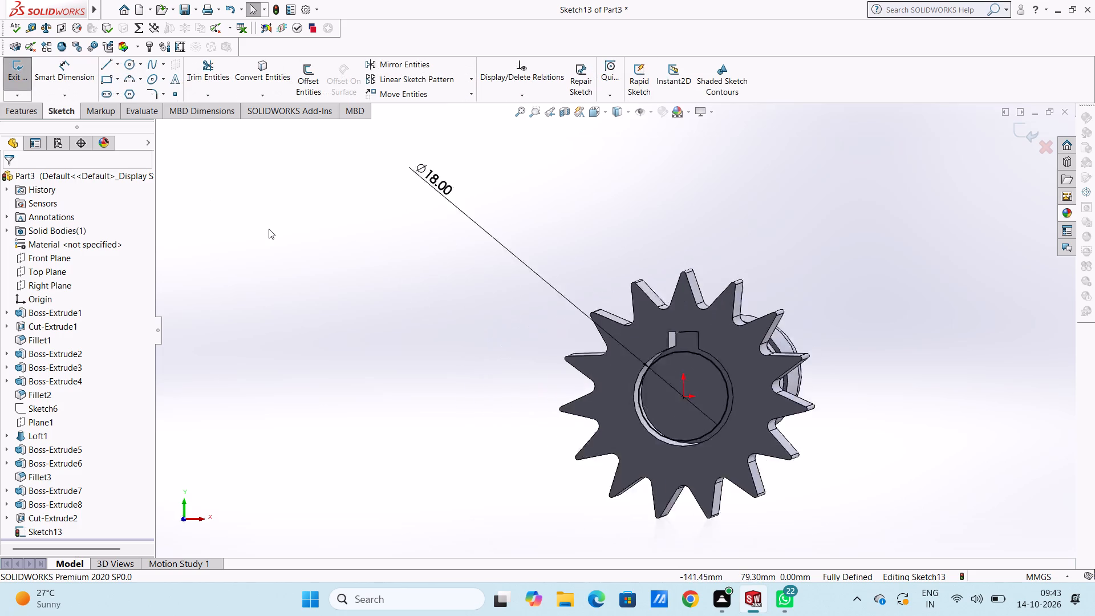
pyautogui.scroll(3, 907, 420)
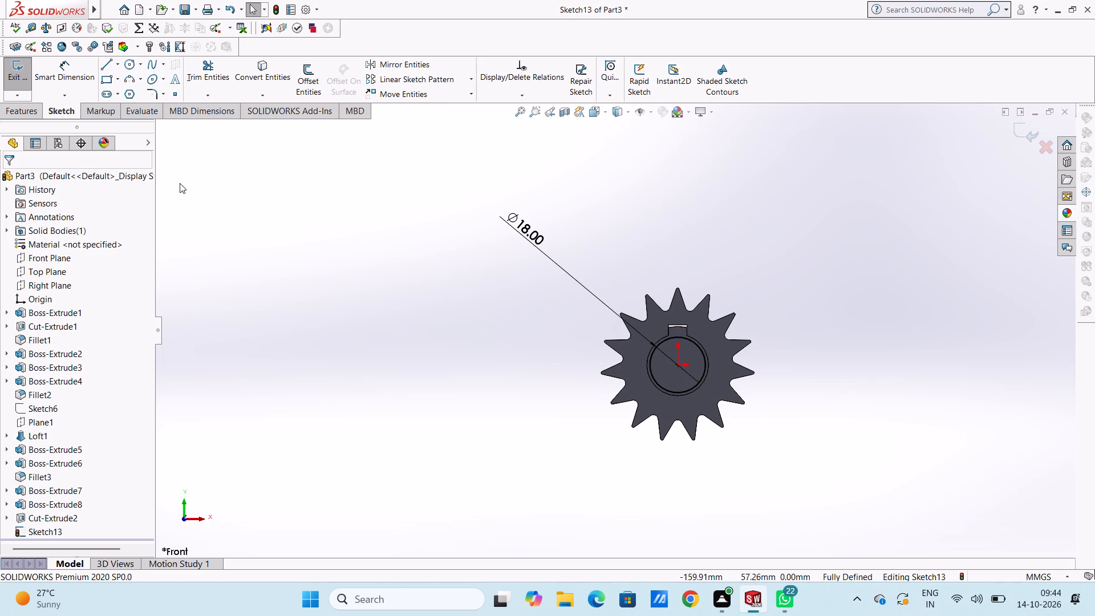
pyautogui.click(104, 67)
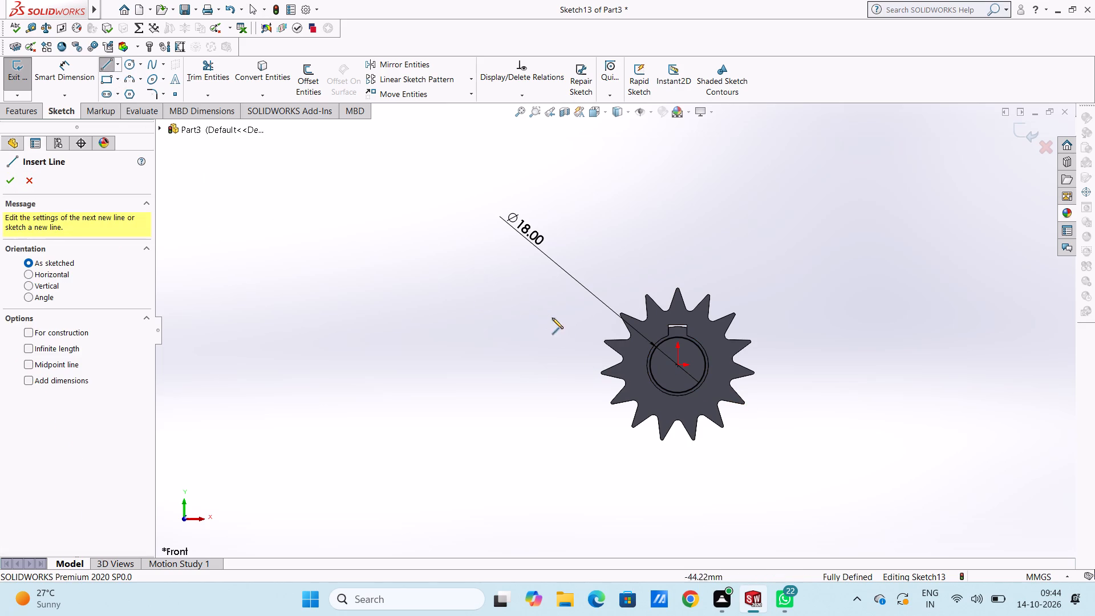
pyautogui.click(676, 366)
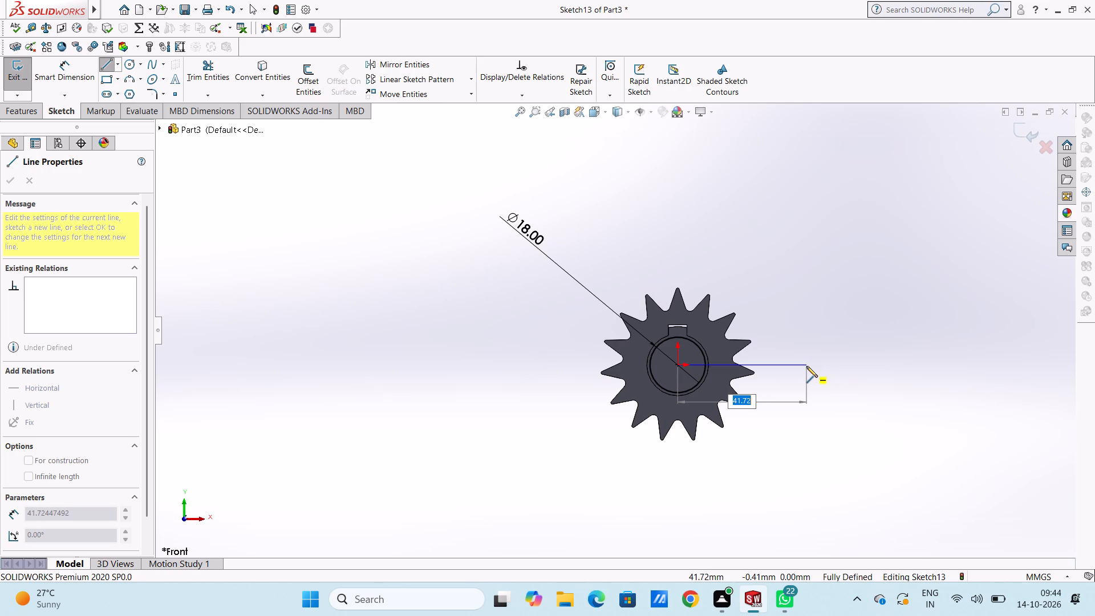
pyautogui.write('46')
pyautogui.press('Return')
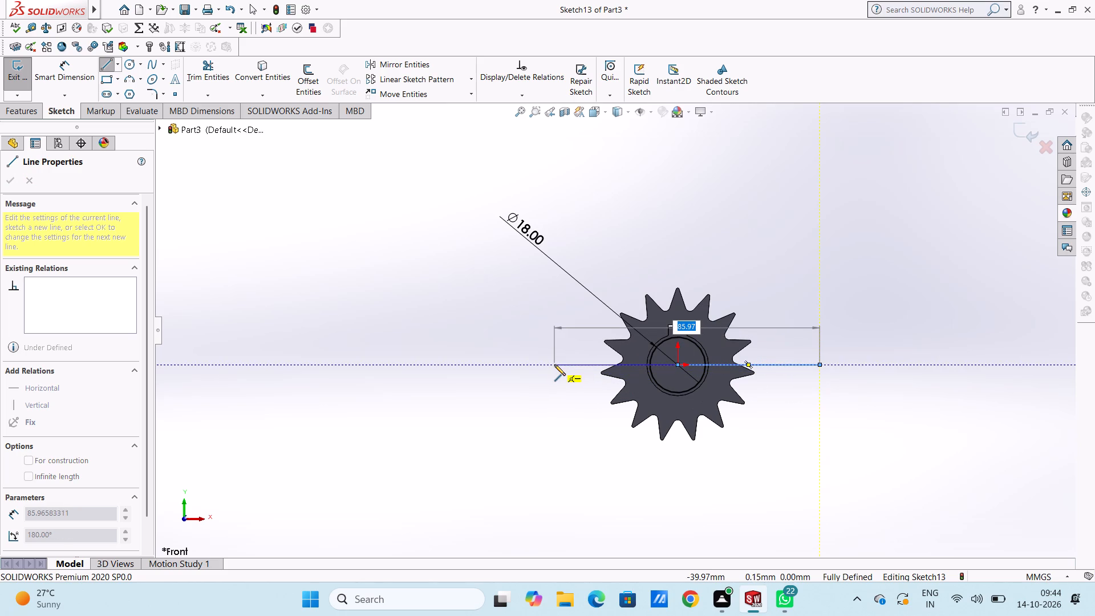
pyautogui.press('9')
pyautogui.press('2')
pyautogui.press('Return')
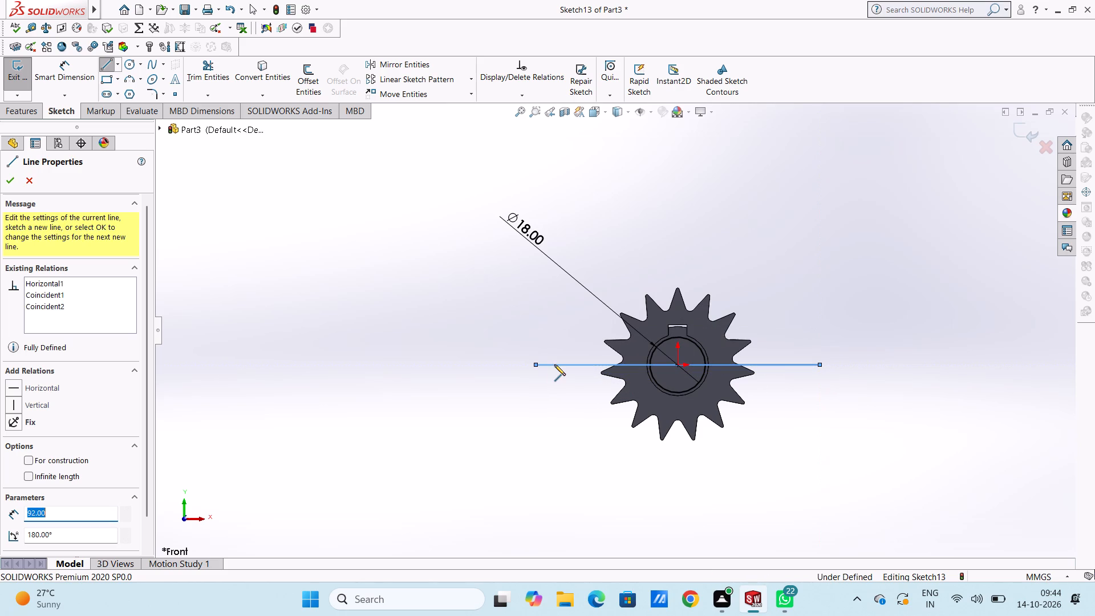
# Delete the extra 46 mm line running from the origin towards positive X.
pyautogui.press('Escape')
pyautogui.press('Escape')
pyautogui.press('Escape')
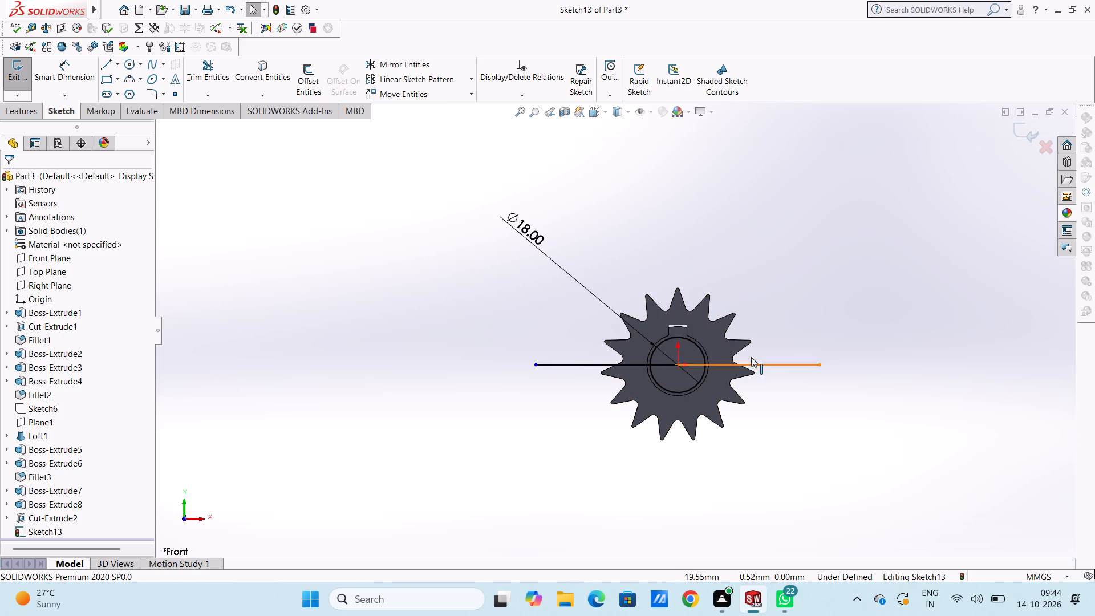
pyautogui.click(764, 363)
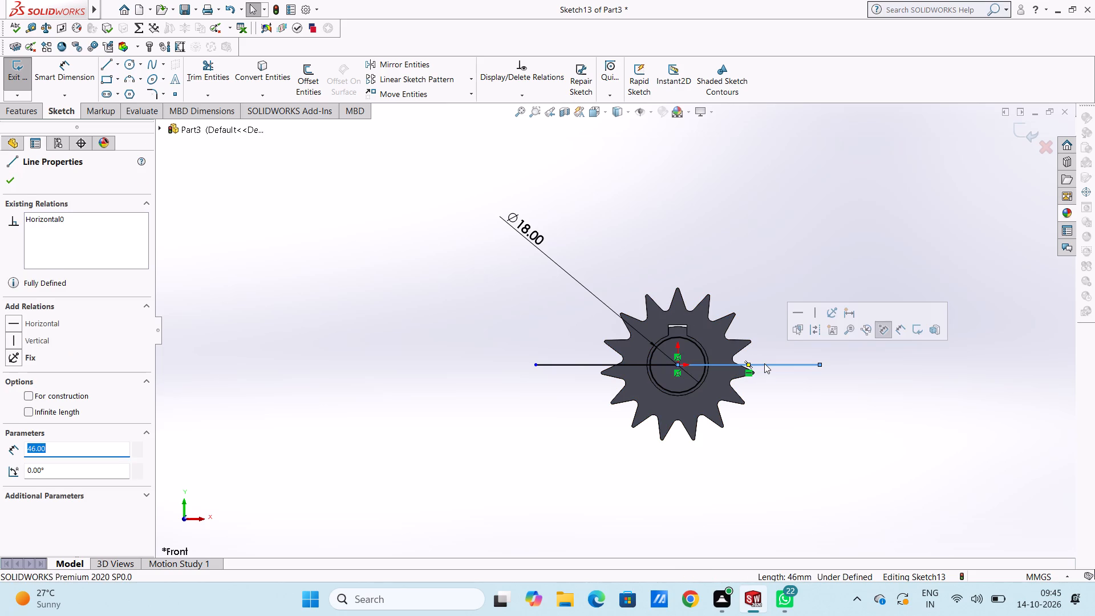
pyautogui.press('Delete')
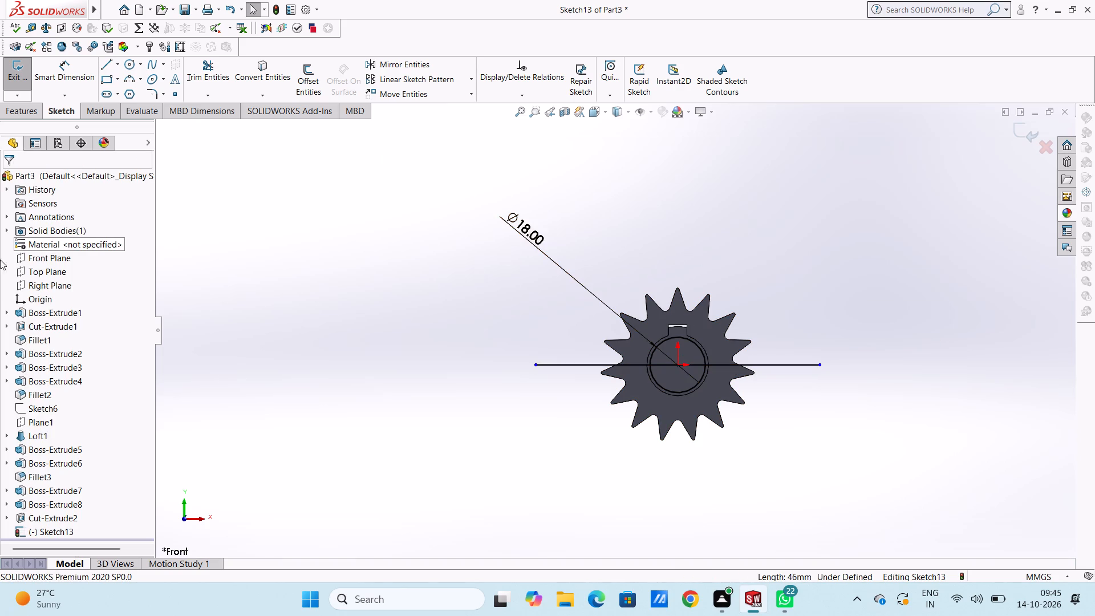
# Dimension the distance from the origin to each end of the horizontal line as 46 mm.
pyautogui.click(58, 76)
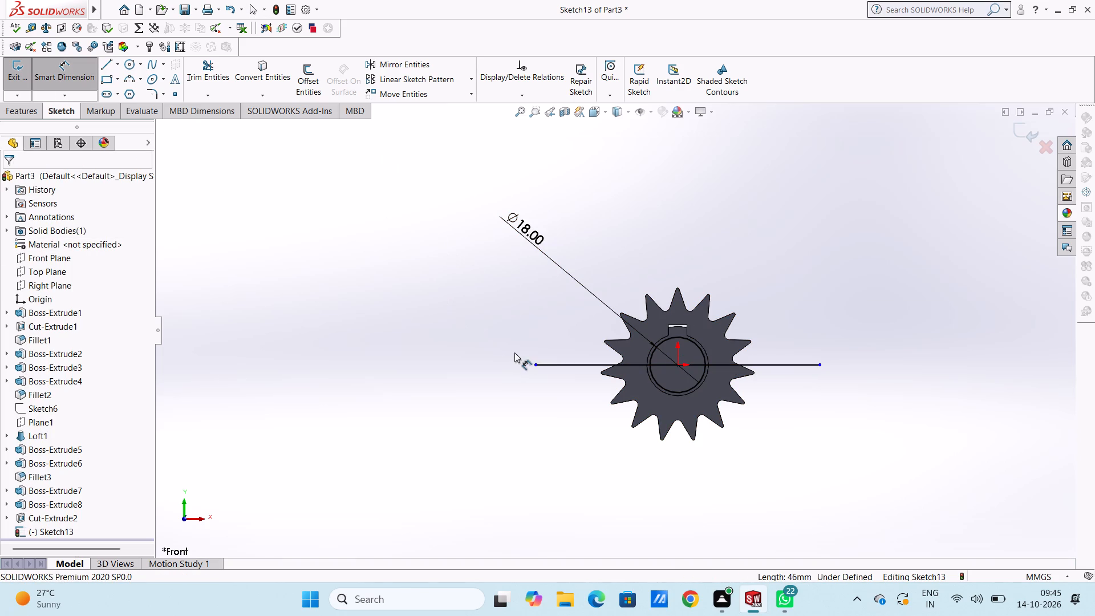
pyautogui.click(535, 365)
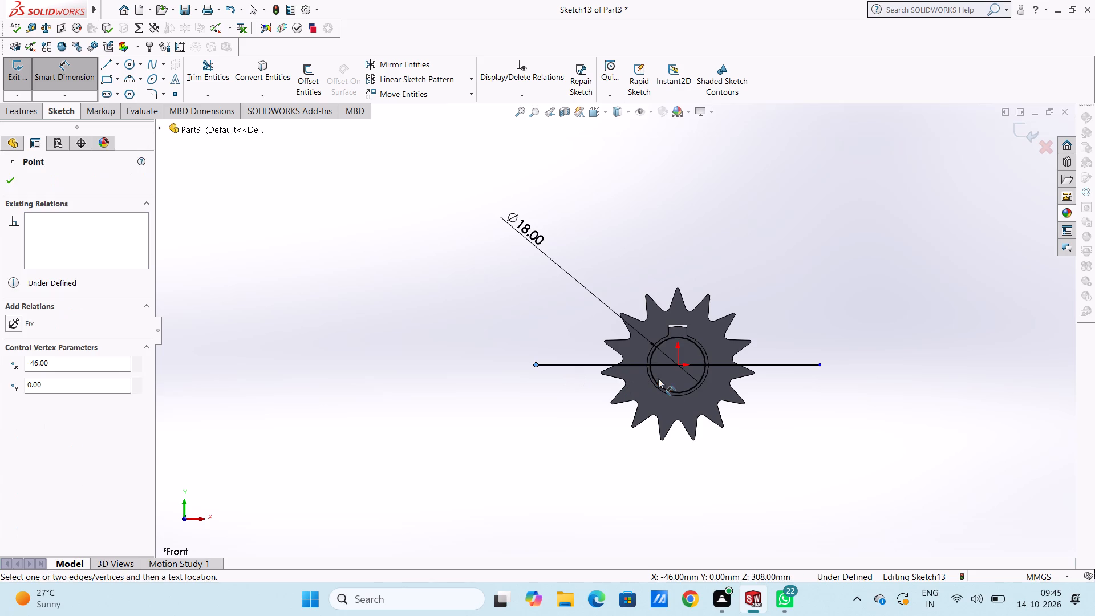
pyautogui.click(680, 364)
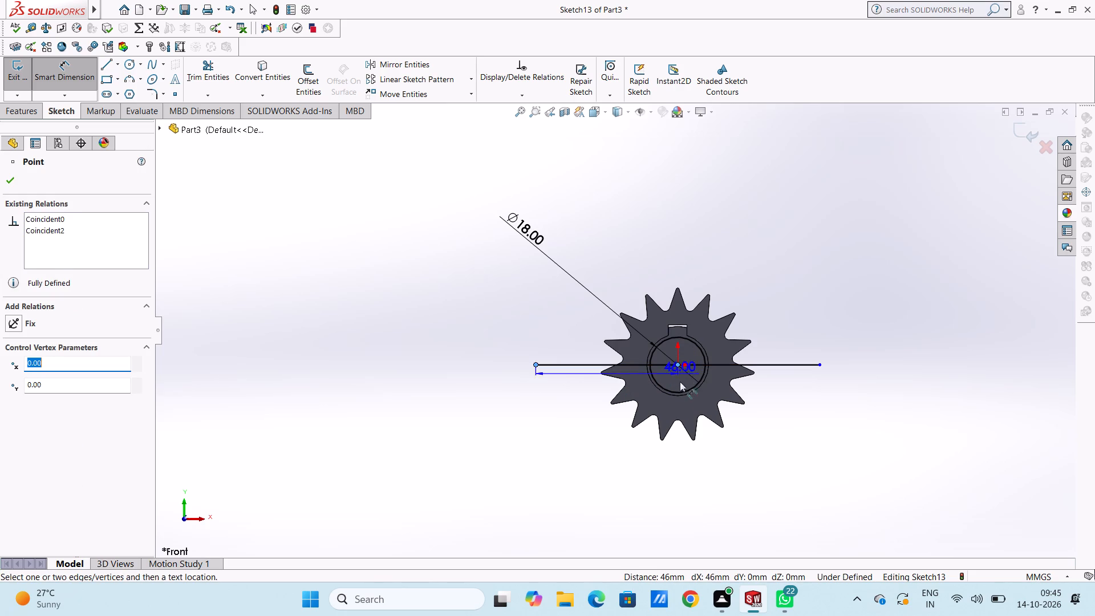
pyautogui.click(603, 512)
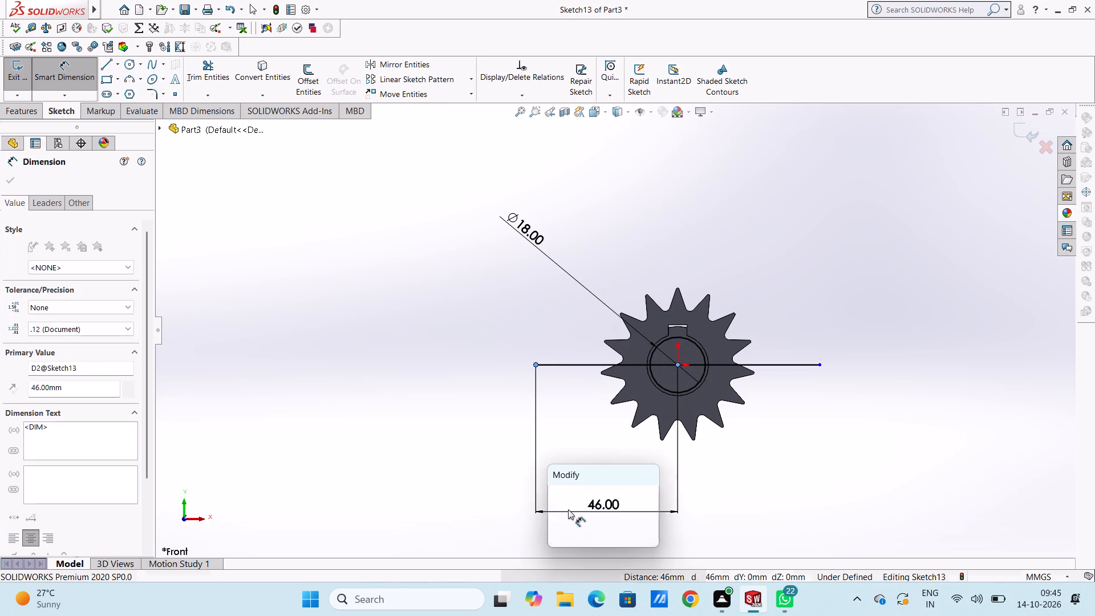
pyautogui.click(555, 496)
pyautogui.click(560, 487)
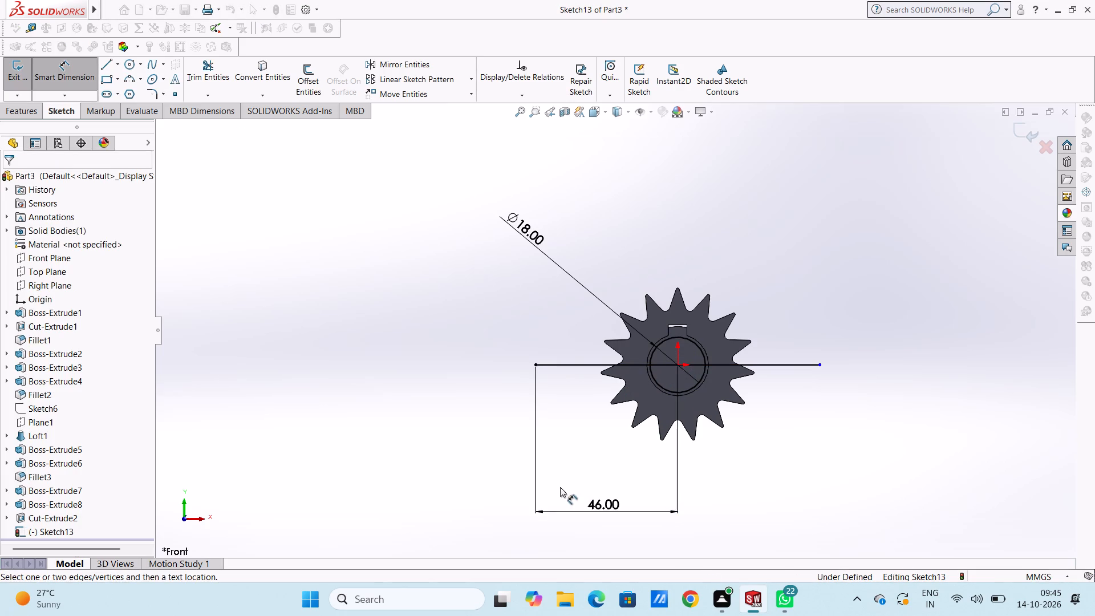
pyautogui.click(677, 365)
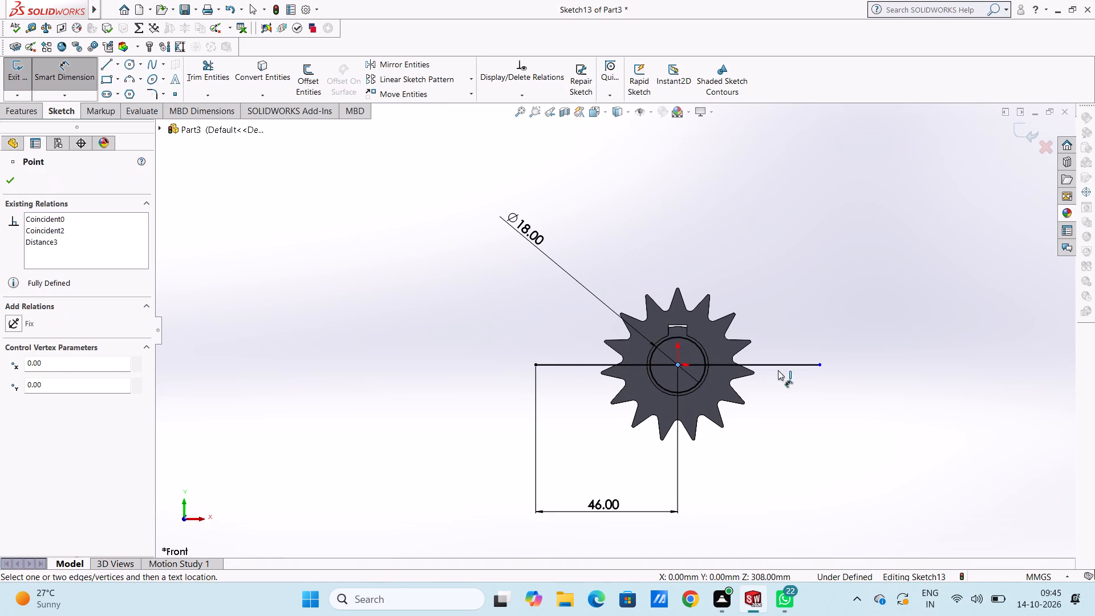
pyautogui.click(819, 366)
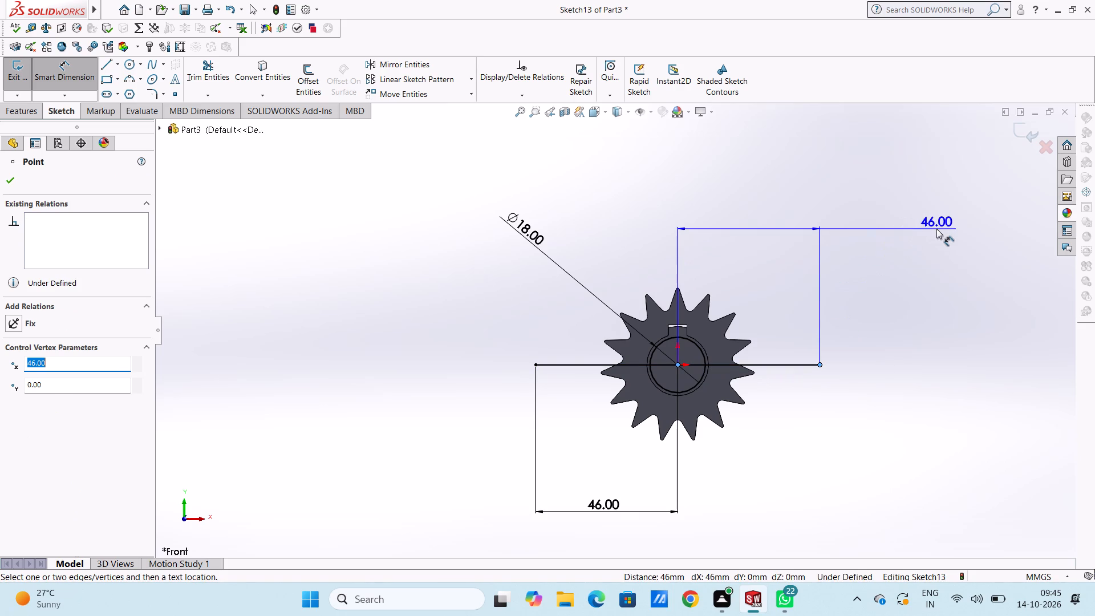
pyautogui.click(936, 229)
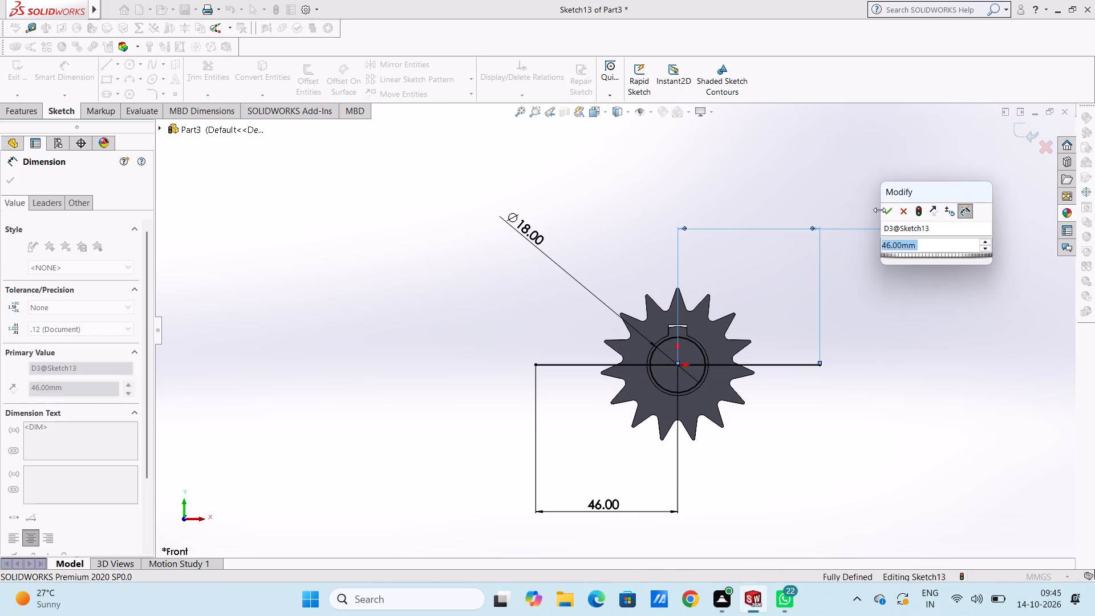
pyautogui.click(883, 212)
pyautogui.click(883, 211)
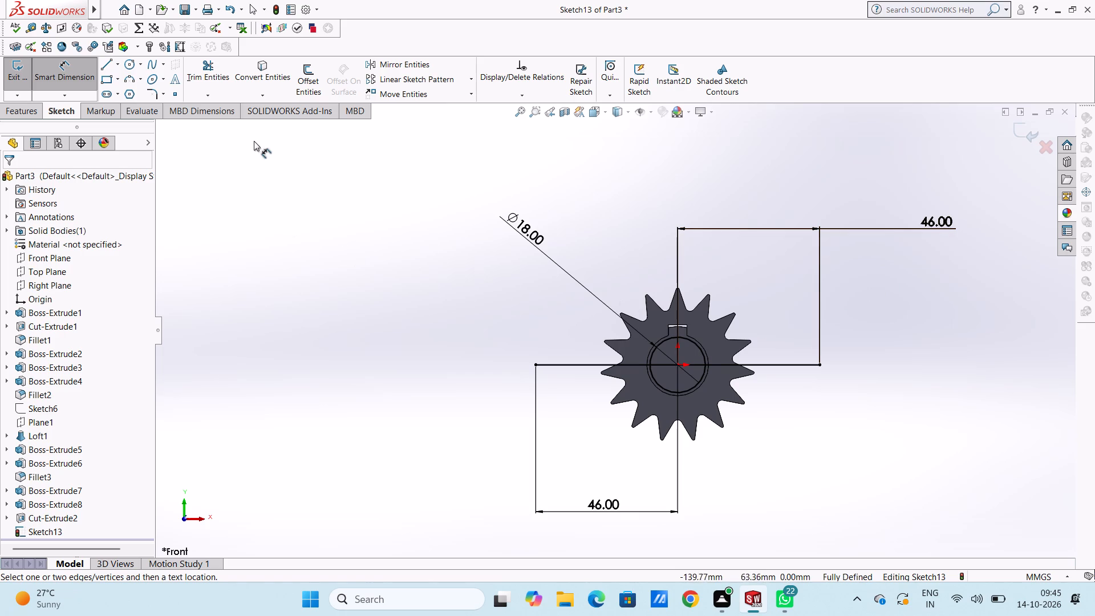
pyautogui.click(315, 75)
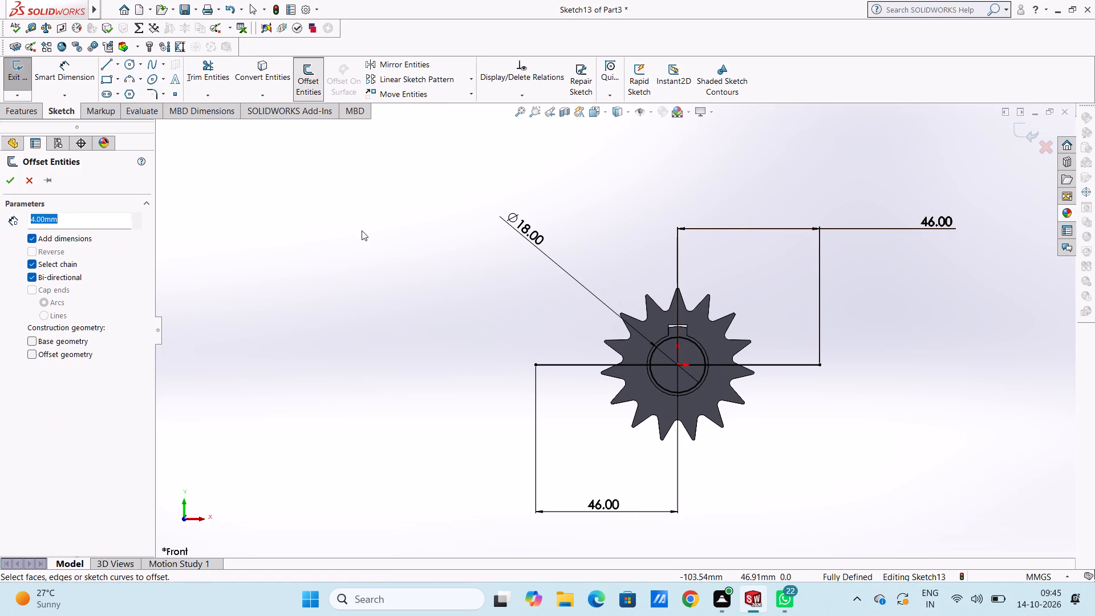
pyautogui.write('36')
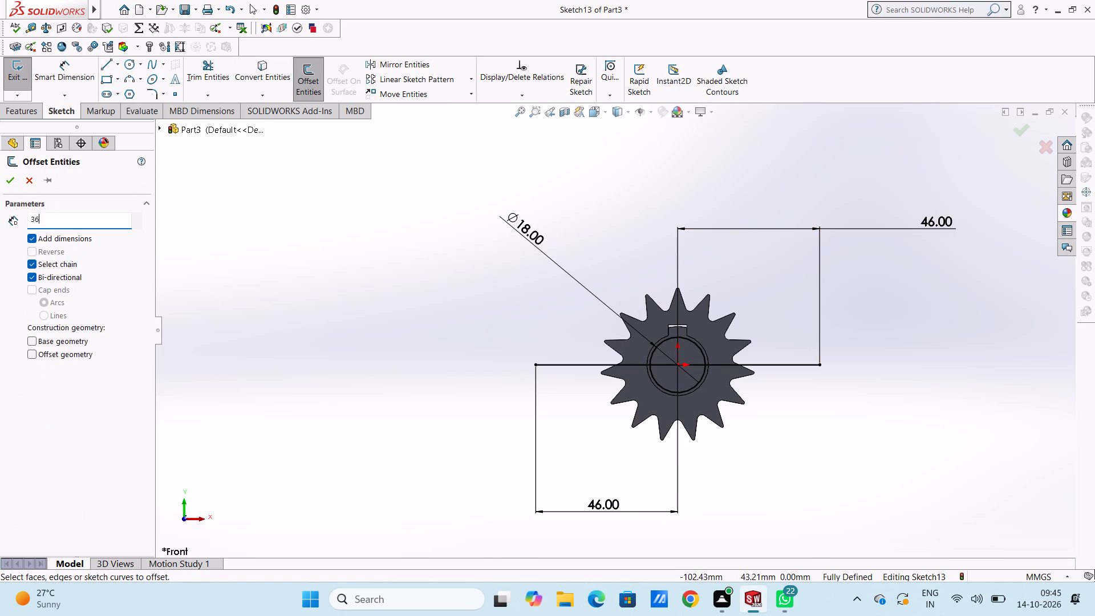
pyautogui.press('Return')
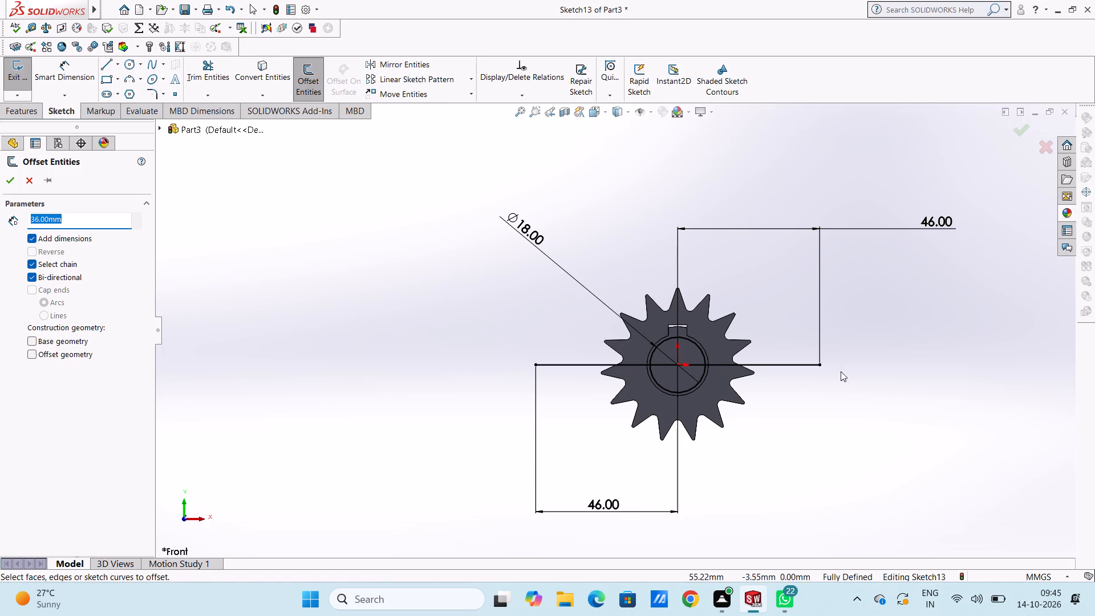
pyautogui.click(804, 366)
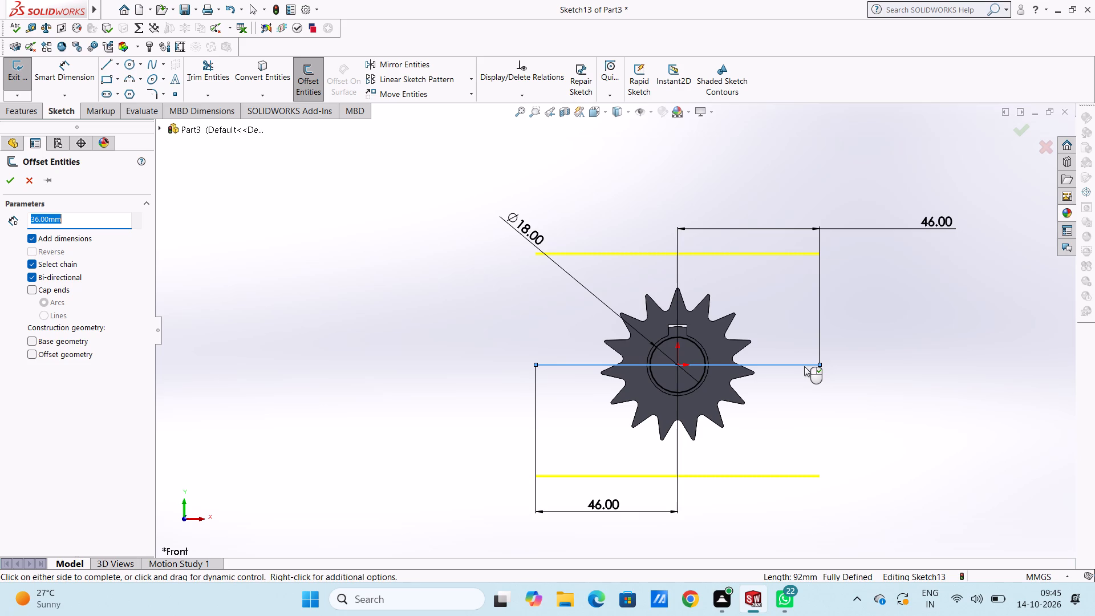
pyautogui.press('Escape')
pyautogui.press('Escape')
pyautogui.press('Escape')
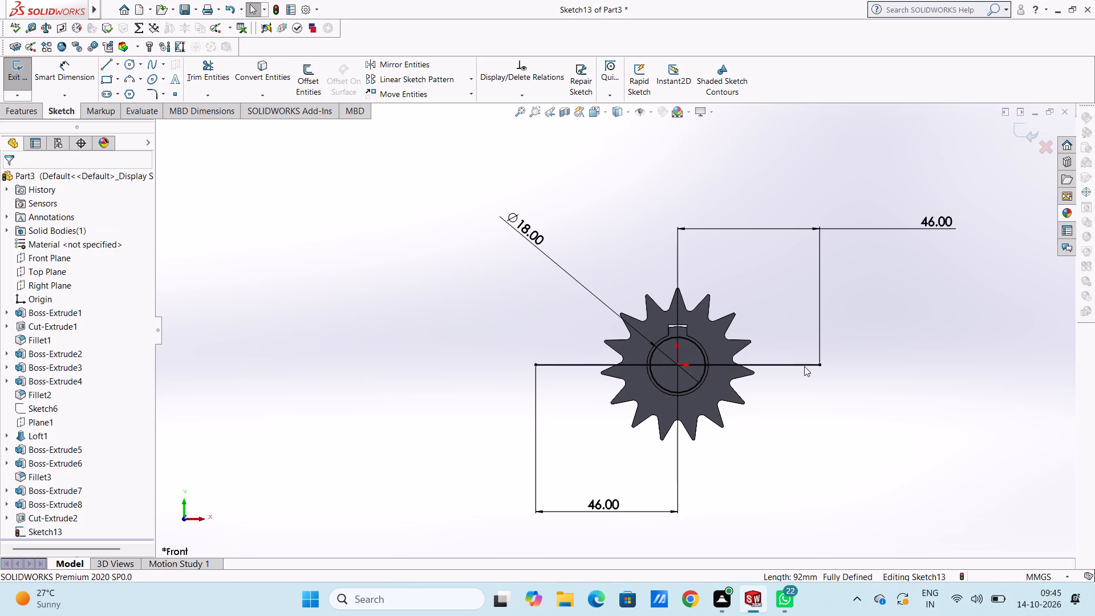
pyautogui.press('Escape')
# Draw a circle of 18 mm radius centred on the origin.
pyautogui.click(130, 65)
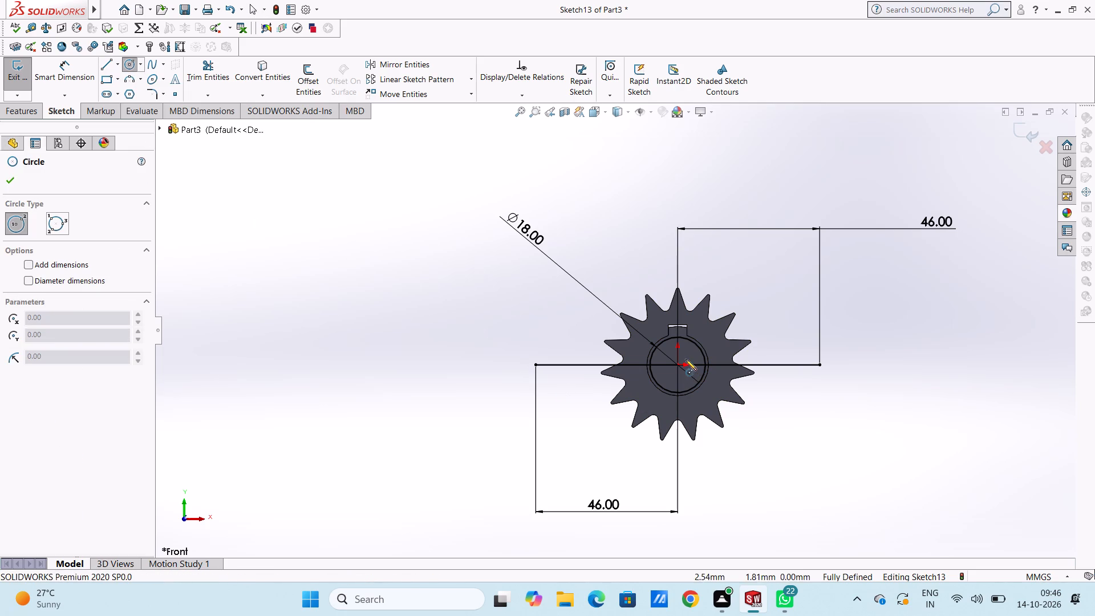
pyautogui.click(680, 368)
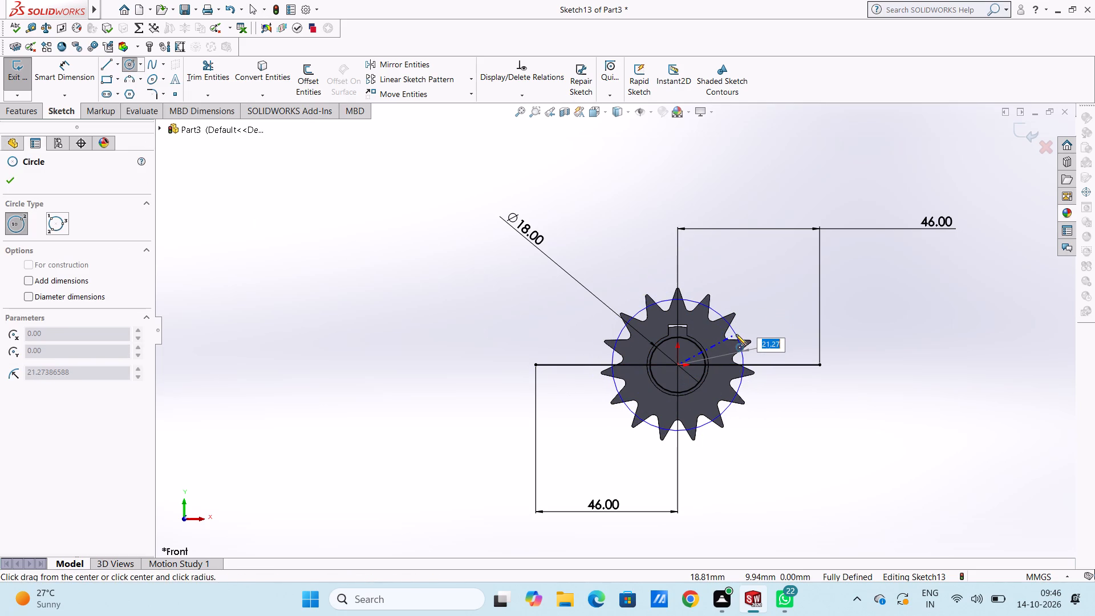
pyautogui.press('1')
pyautogui.press('8')
pyautogui.press('Return')
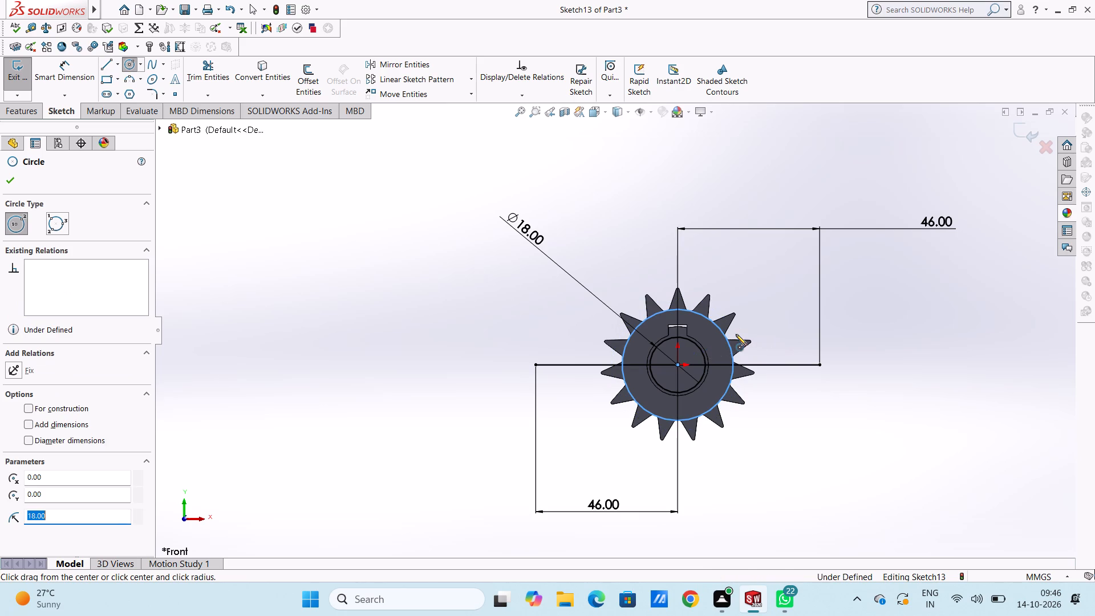
pyautogui.click(9, 181)
pyautogui.click(267, 274)
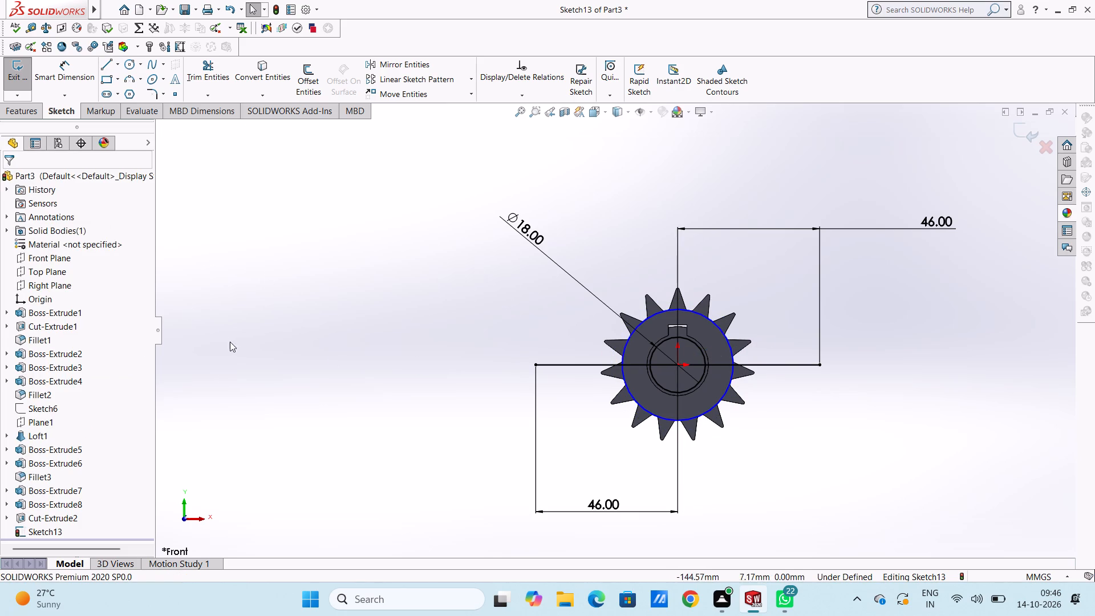
# Dimension the new outer circle's diameter as 36 mm.
pyautogui.click(52, 71)
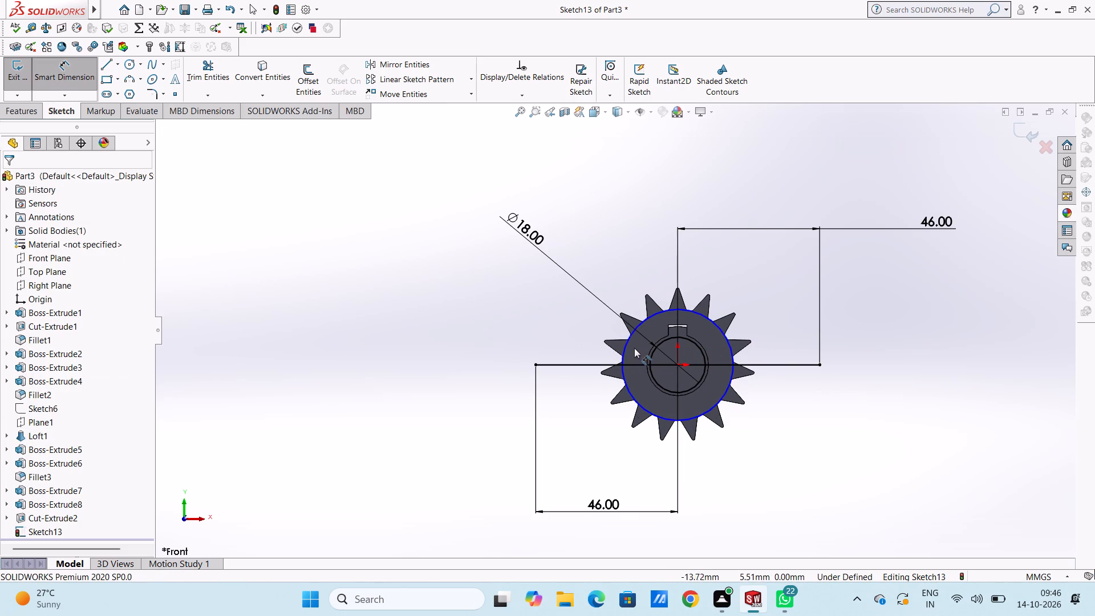
pyautogui.click(626, 347)
pyautogui.click(464, 260)
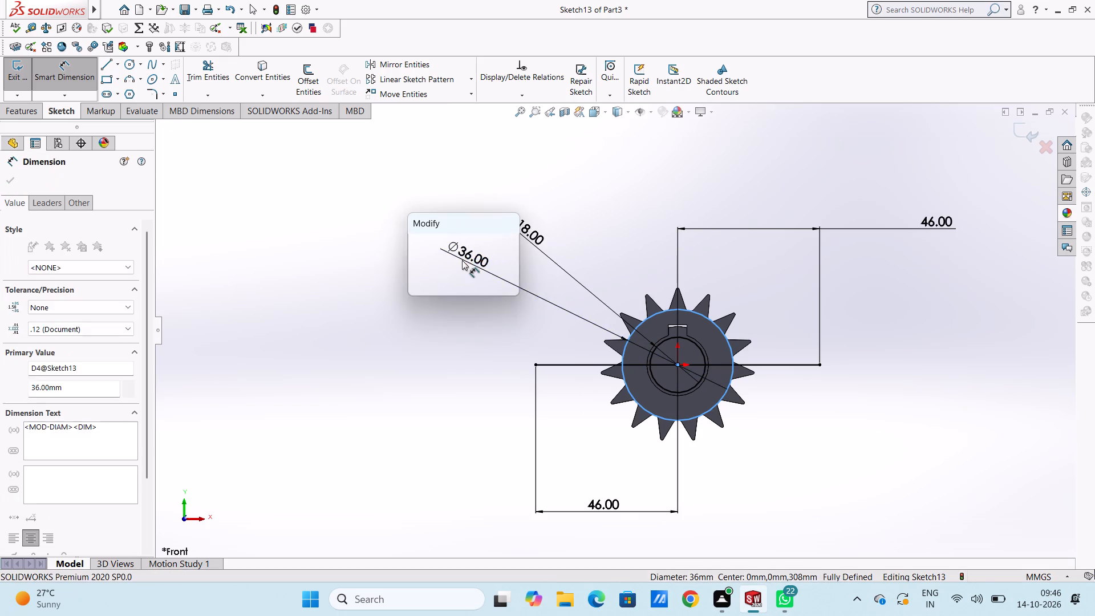
pyautogui.click(419, 247)
pyautogui.click(412, 250)
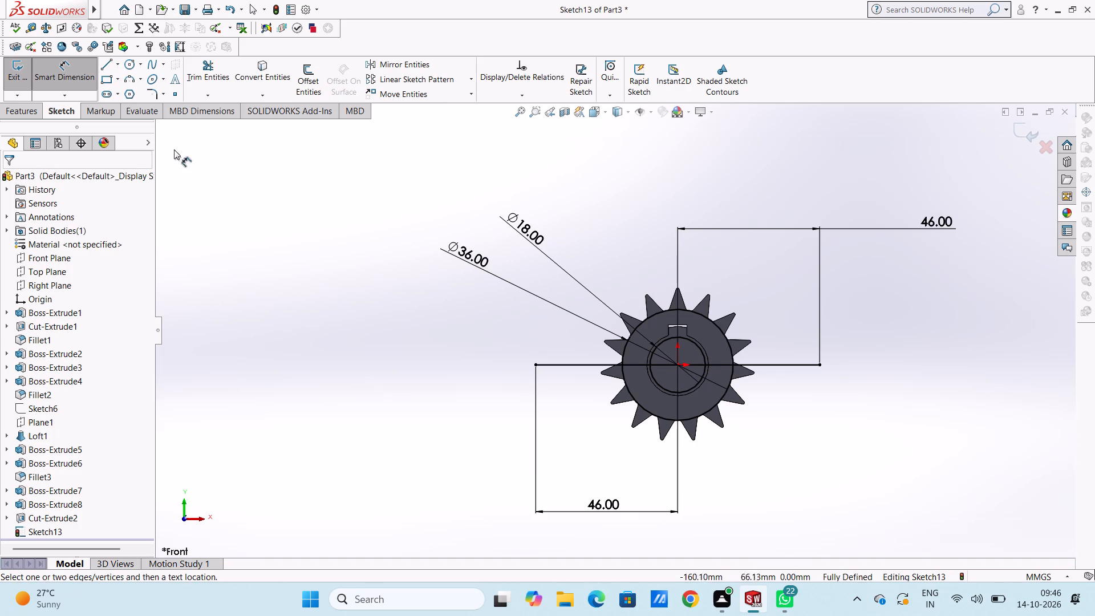
# Offset the horizontal line through the origin by 18 mm in both directions, with dimensions added.
pyautogui.click(313, 66)
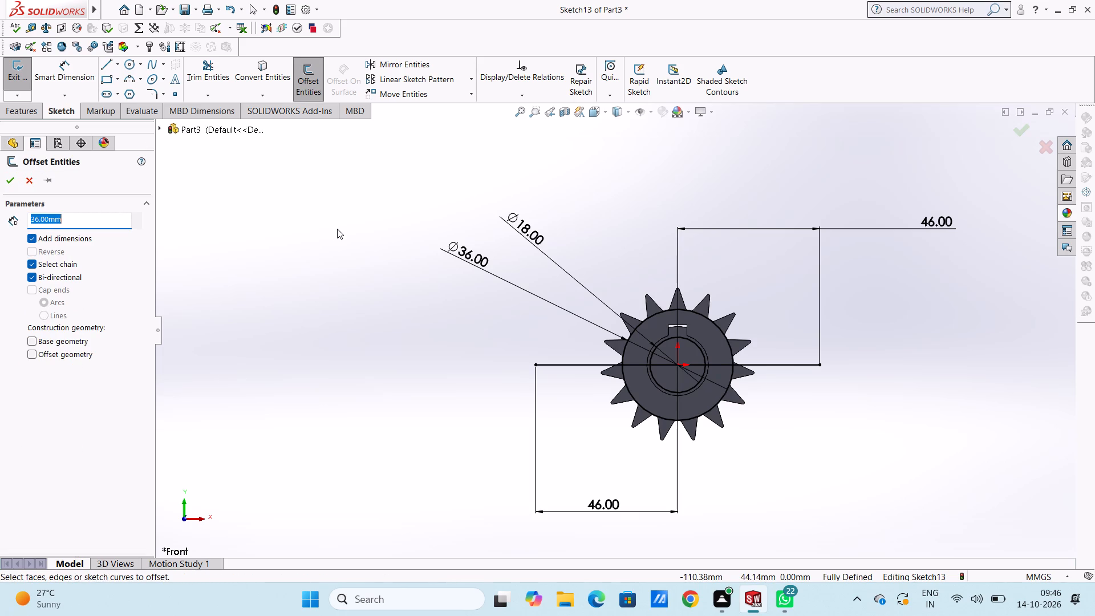
pyautogui.write('18')
pyautogui.press('Return')
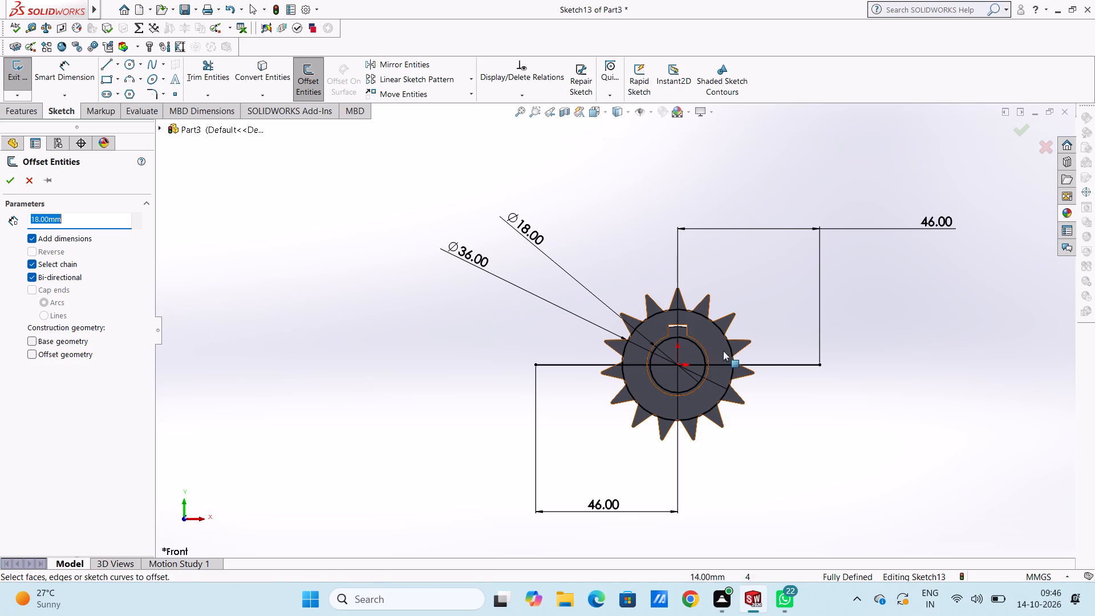
pyautogui.click(777, 364)
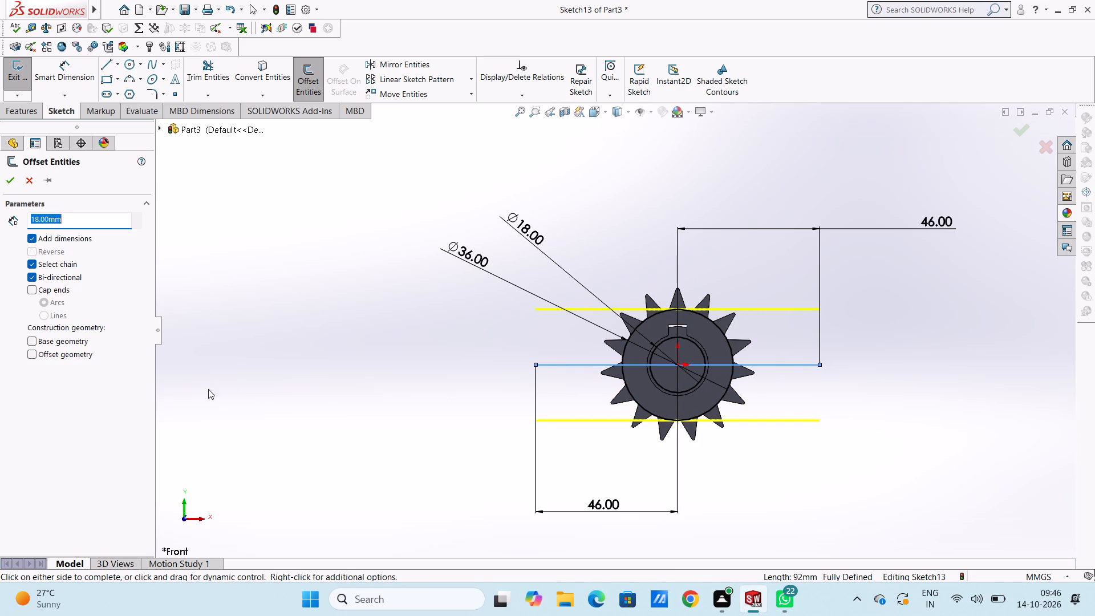
pyautogui.click(5, 177)
pyautogui.click(200, 236)
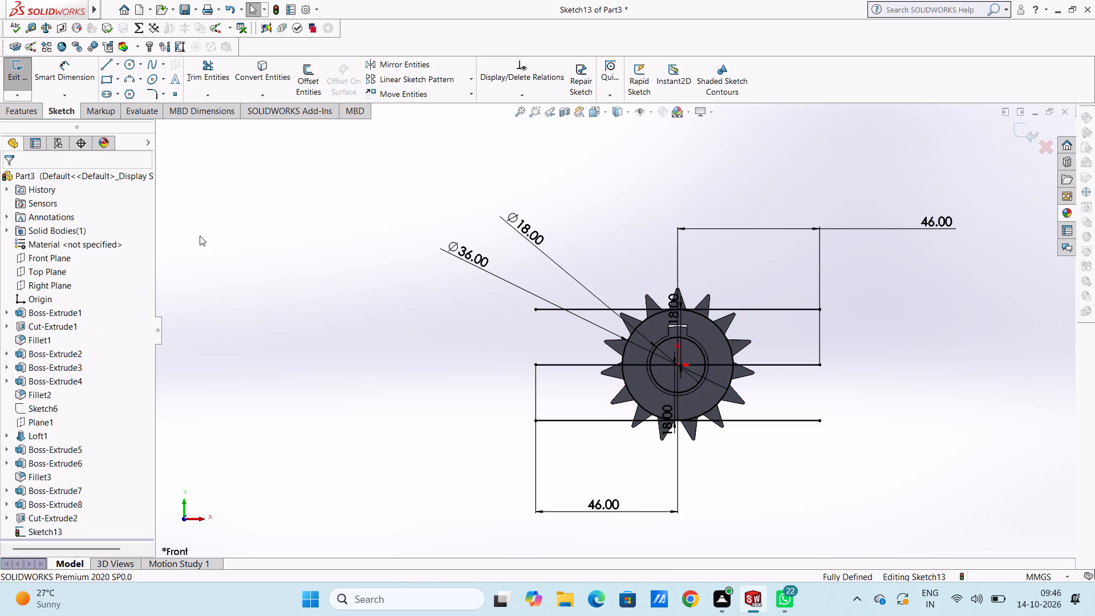
# Draw a vertical line joining the negative-X ends of the centre line and the lower offset line.
pyautogui.click(103, 64)
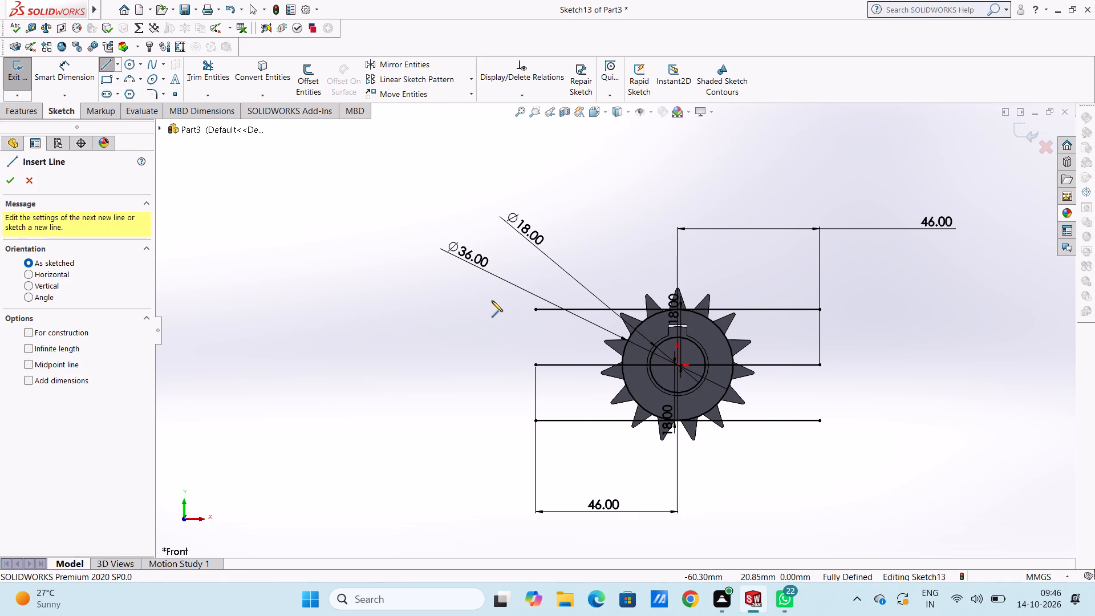
pyautogui.click(536, 363)
pyautogui.click(534, 422)
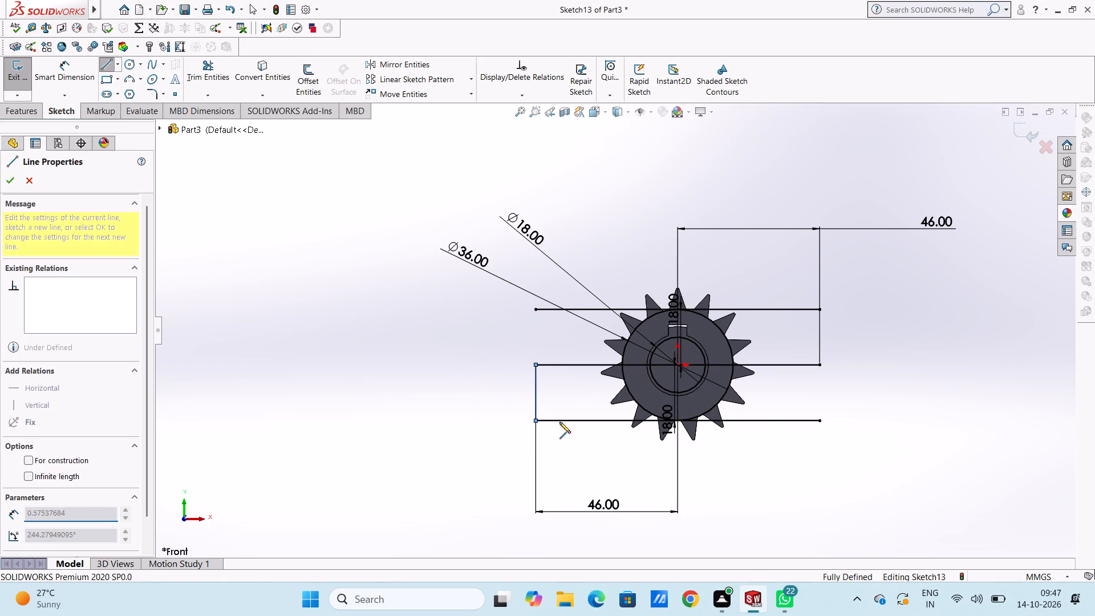
pyautogui.rightClick(810, 383)
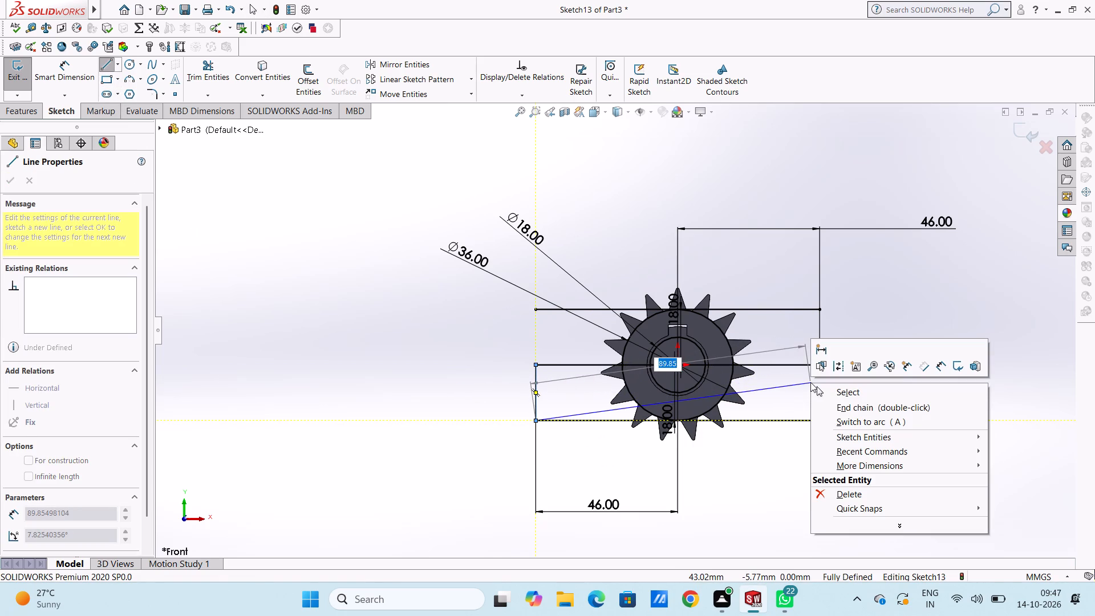
pyautogui.click(825, 393)
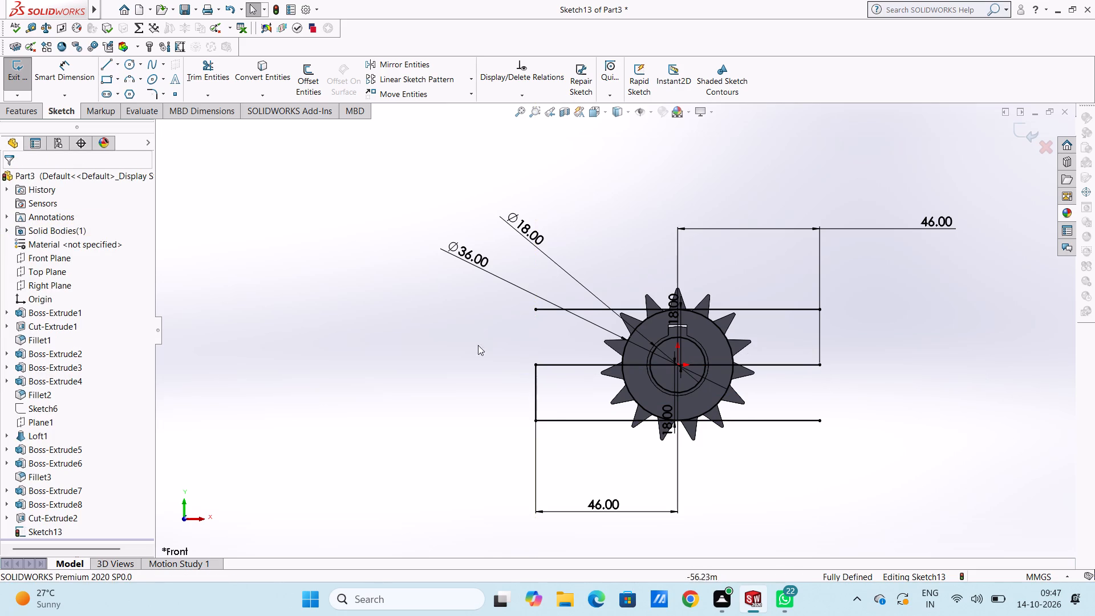
# Draw a vertical line joining the positive-X ends of the centre line and the lower offset line.
pyautogui.click(109, 62)
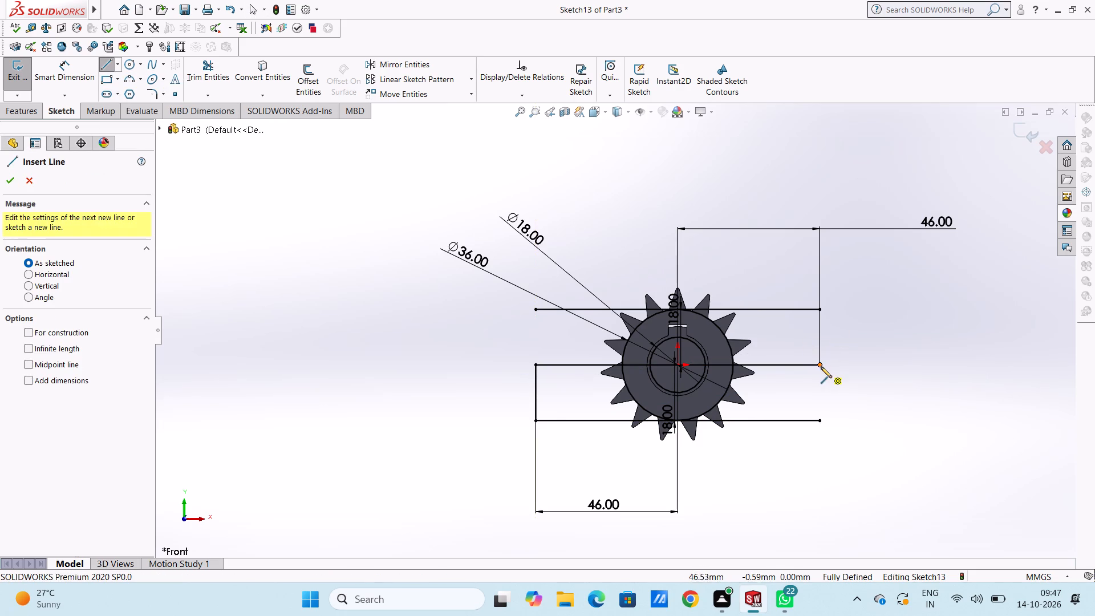
pyautogui.click(820, 366)
pyautogui.click(820, 422)
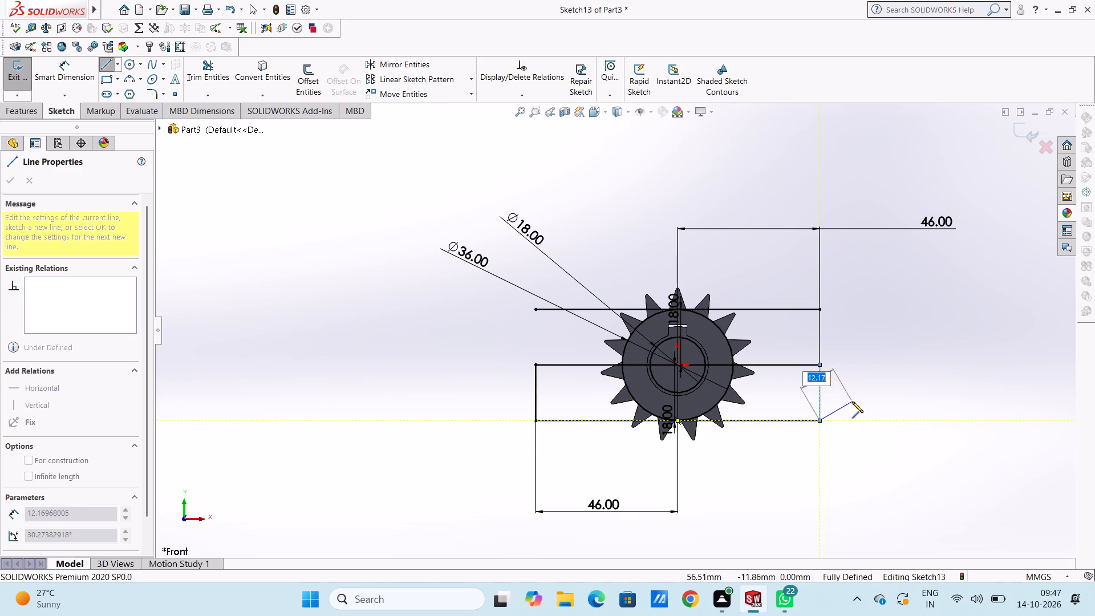
pyautogui.rightClick(913, 351)
pyautogui.click(916, 360)
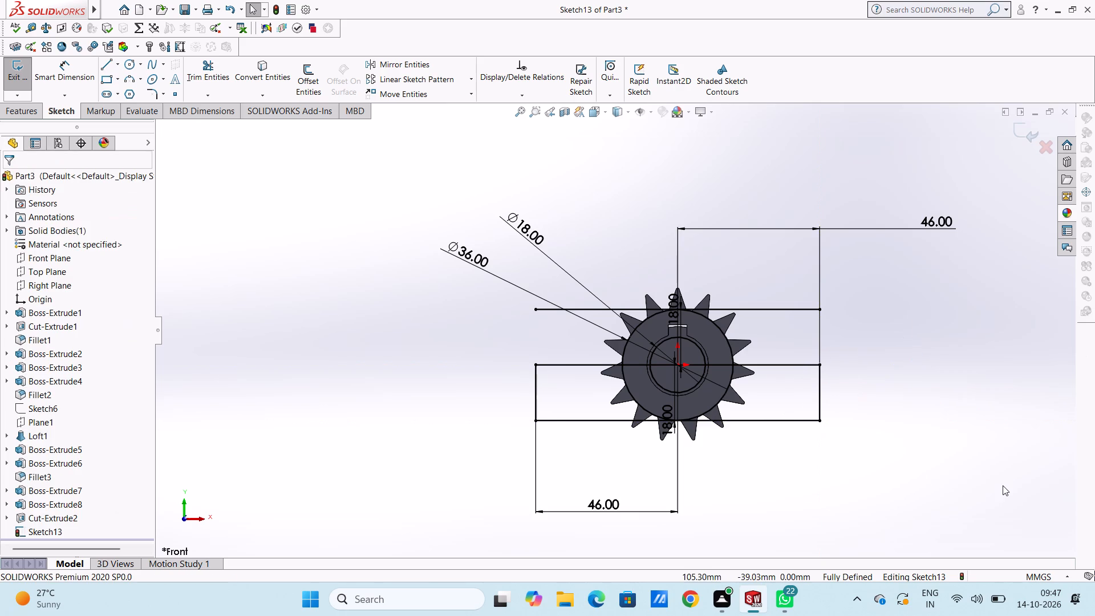
# Trim away both halves of the upper offset line with Trim to closest.
pyautogui.scroll(1, 1003, 485)
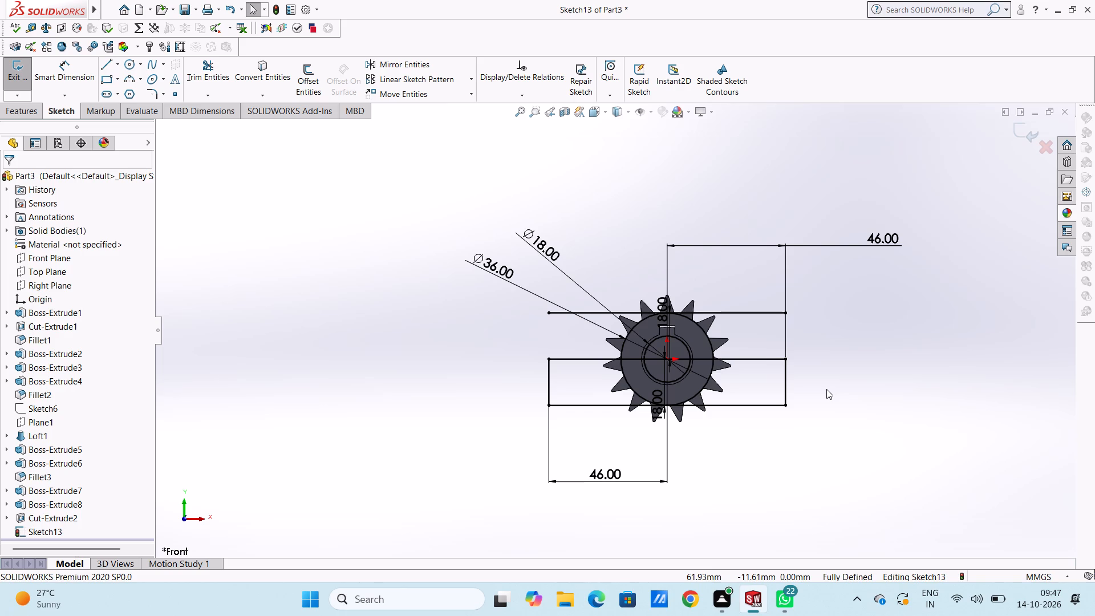
pyautogui.click(192, 63)
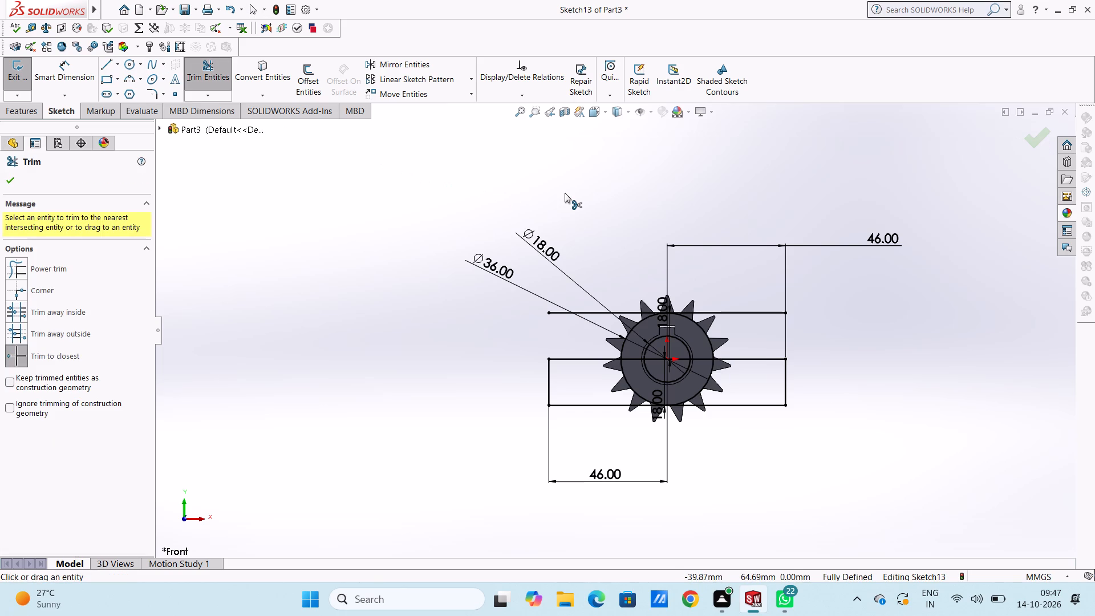
pyautogui.click(743, 313)
pyautogui.click(620, 310)
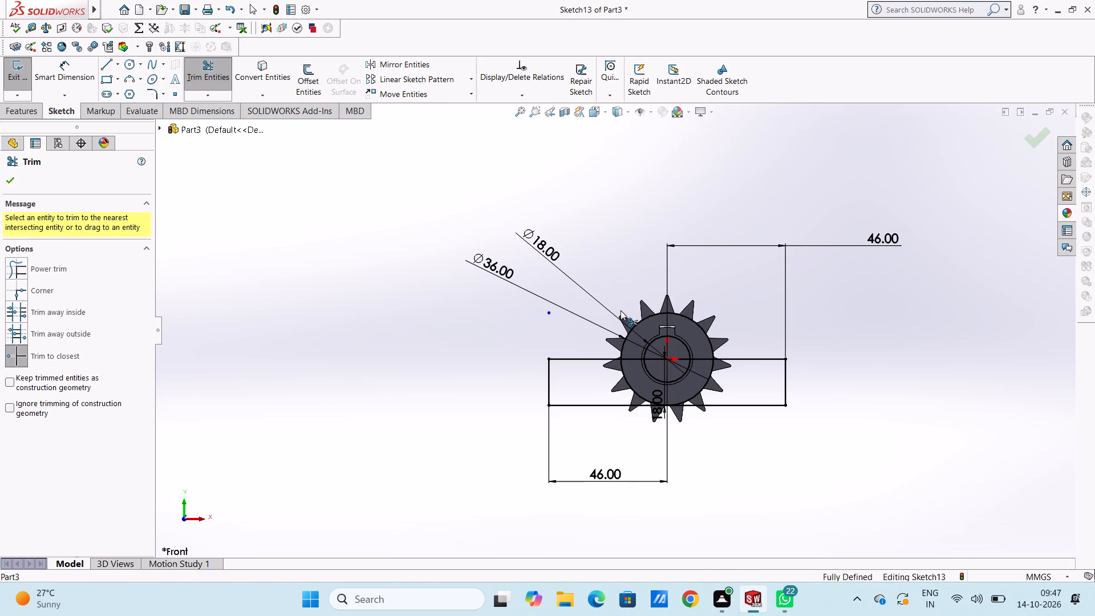
pyautogui.scroll(2, 683, 327)
pyautogui.scroll(-2, 668, 318)
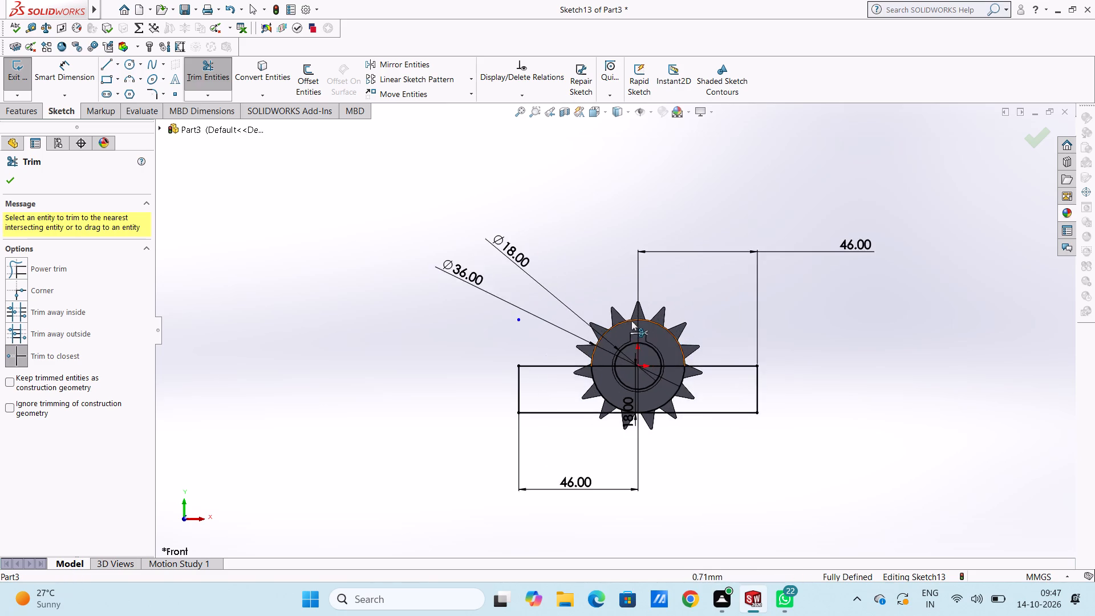
pyautogui.scroll(-12, 627, 320)
pyautogui.scroll(4, 655, 306)
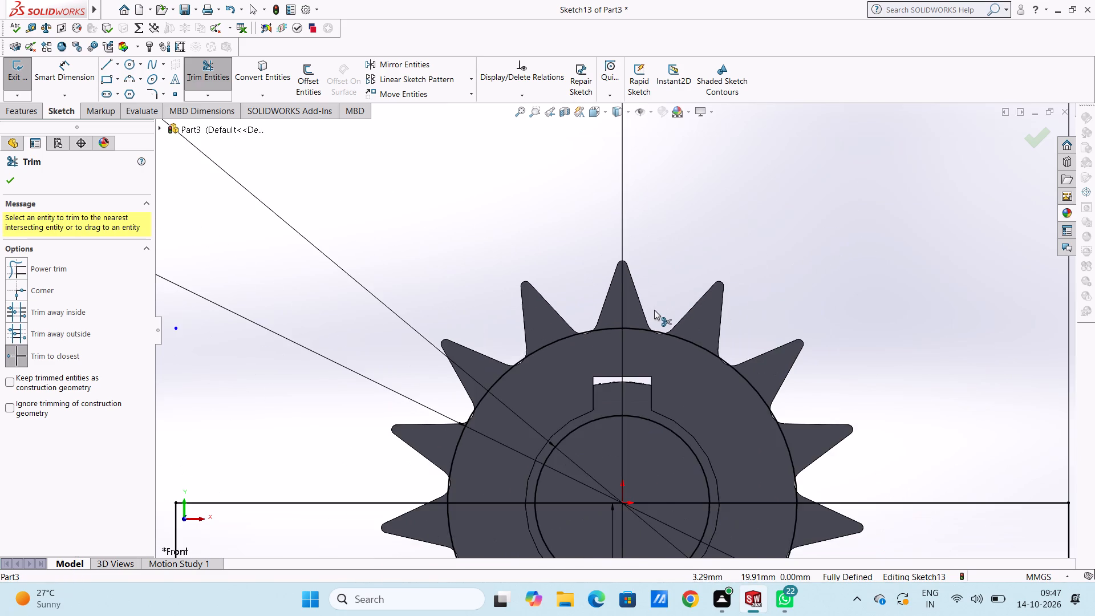
pyautogui.scroll(3, 654, 310)
pyautogui.click(15, 175)
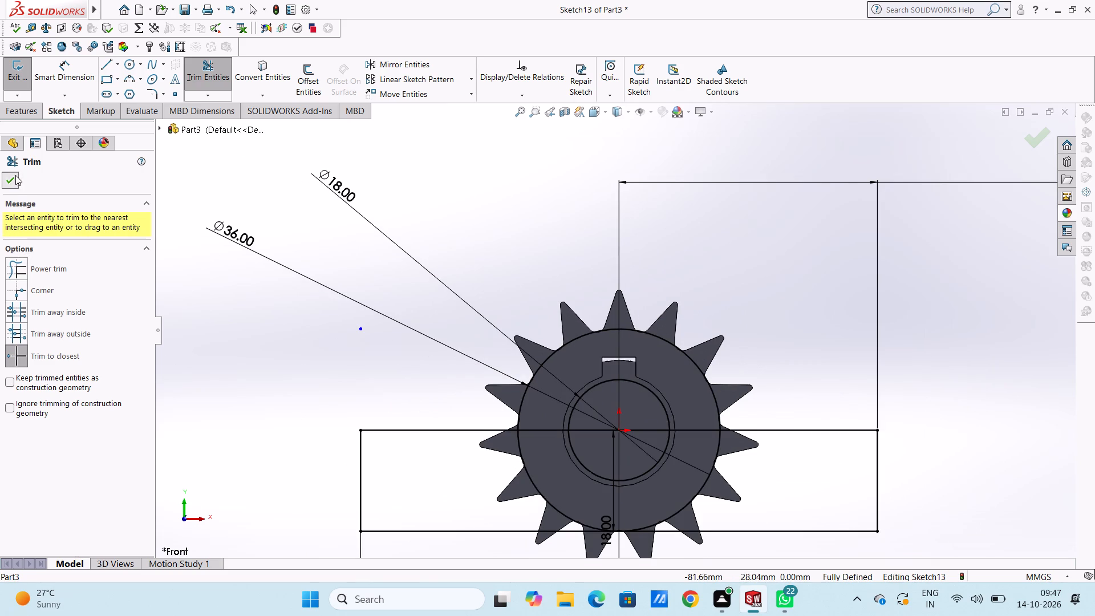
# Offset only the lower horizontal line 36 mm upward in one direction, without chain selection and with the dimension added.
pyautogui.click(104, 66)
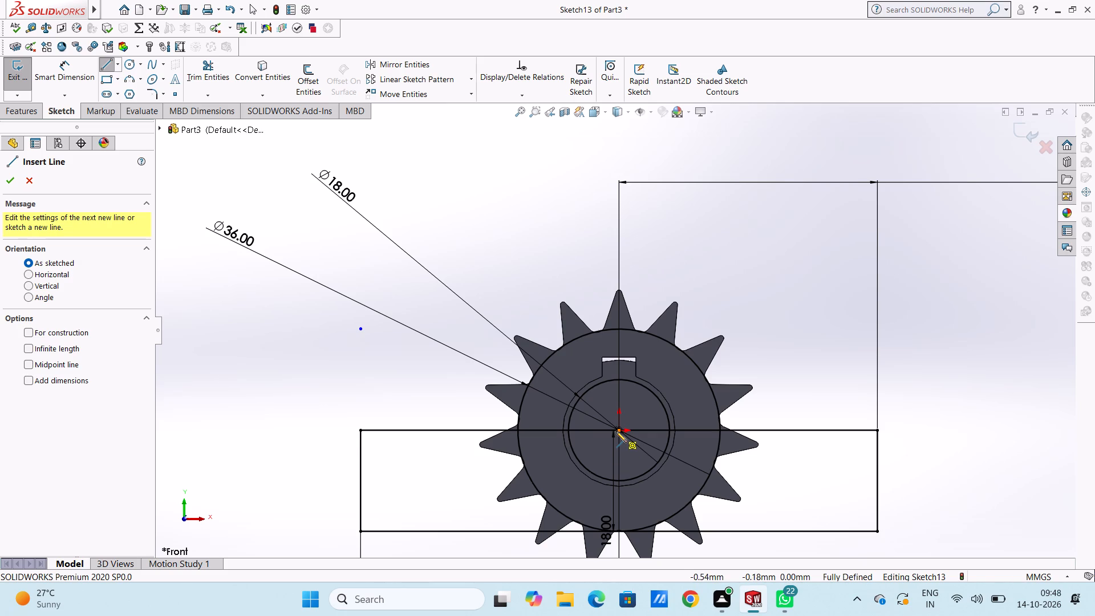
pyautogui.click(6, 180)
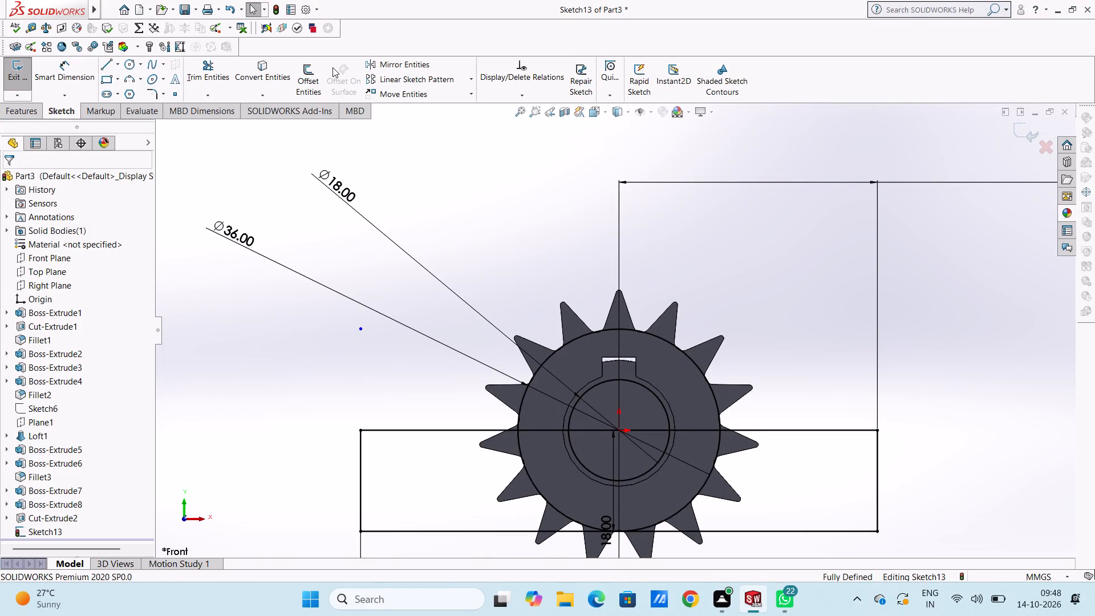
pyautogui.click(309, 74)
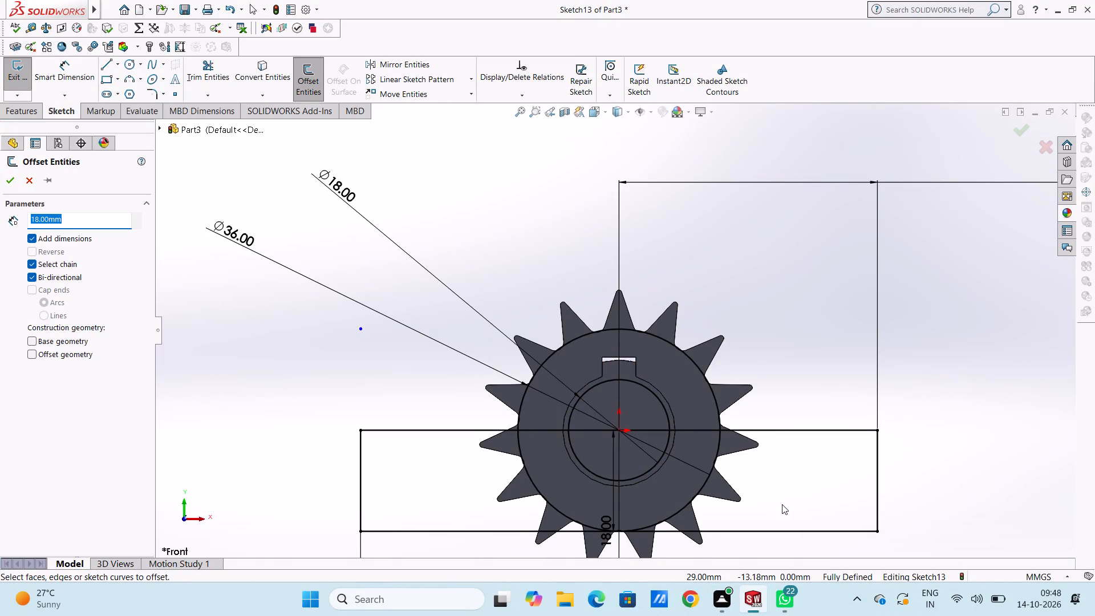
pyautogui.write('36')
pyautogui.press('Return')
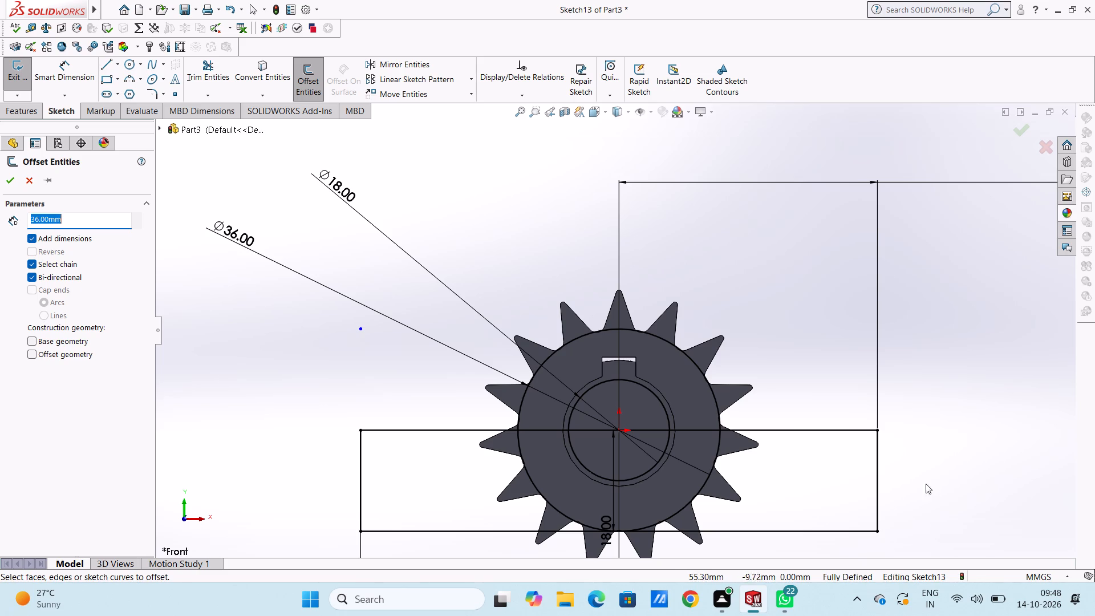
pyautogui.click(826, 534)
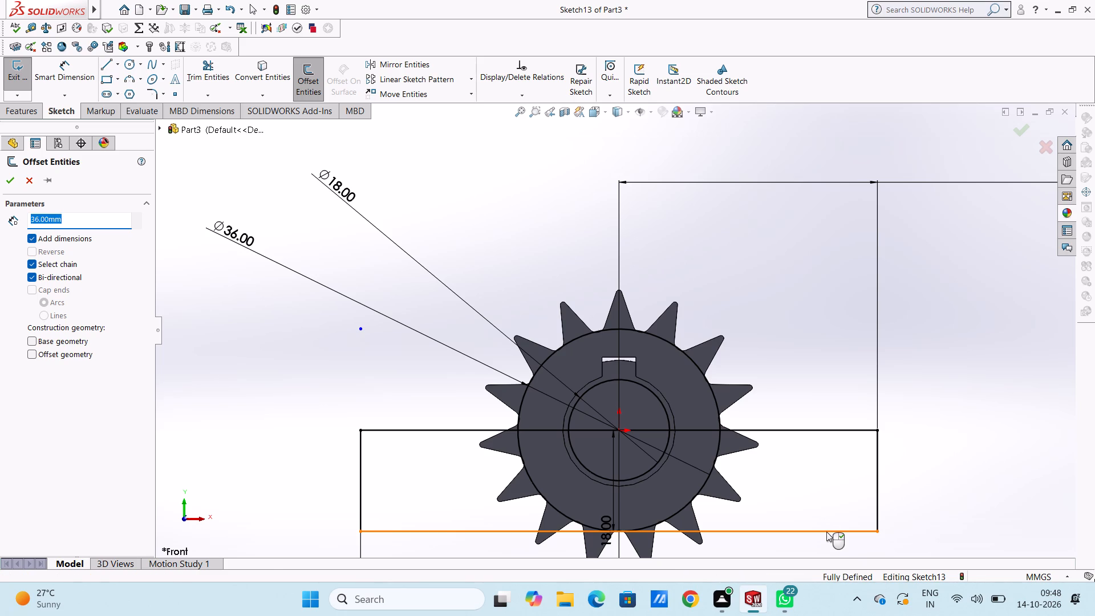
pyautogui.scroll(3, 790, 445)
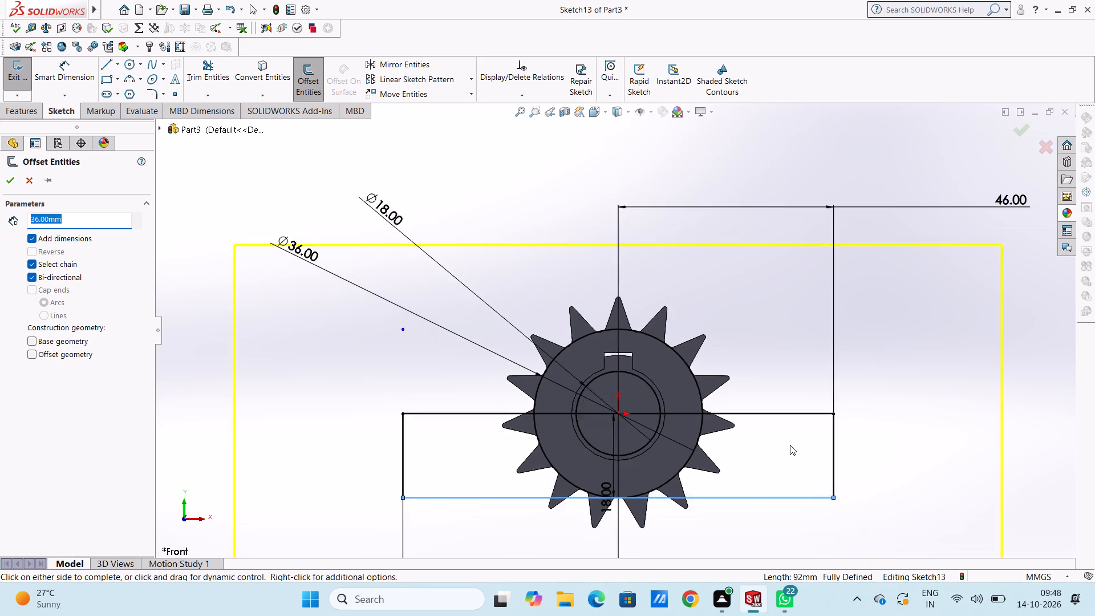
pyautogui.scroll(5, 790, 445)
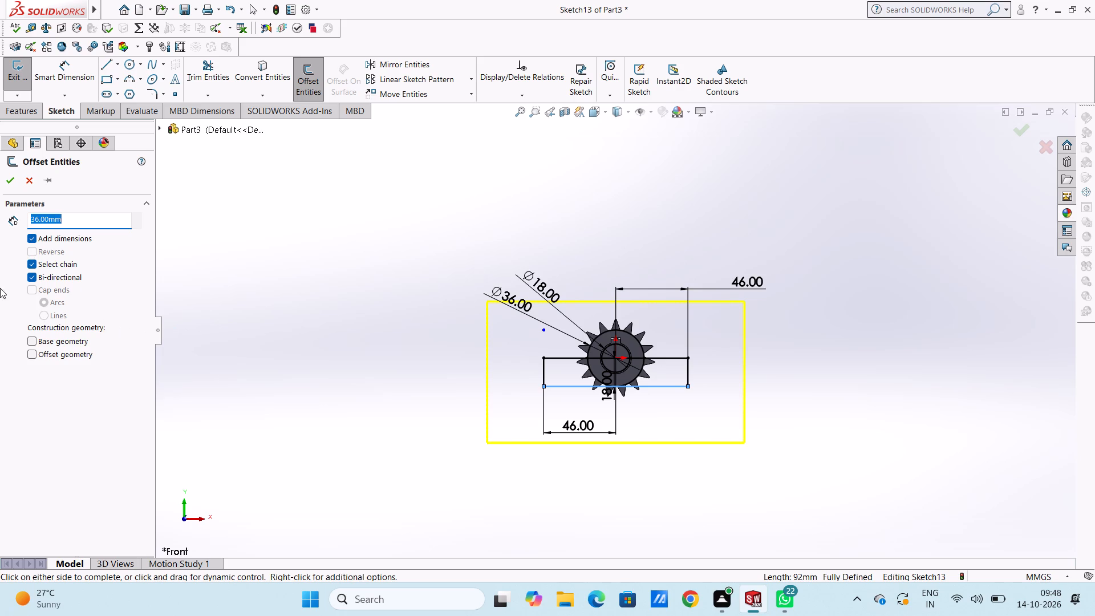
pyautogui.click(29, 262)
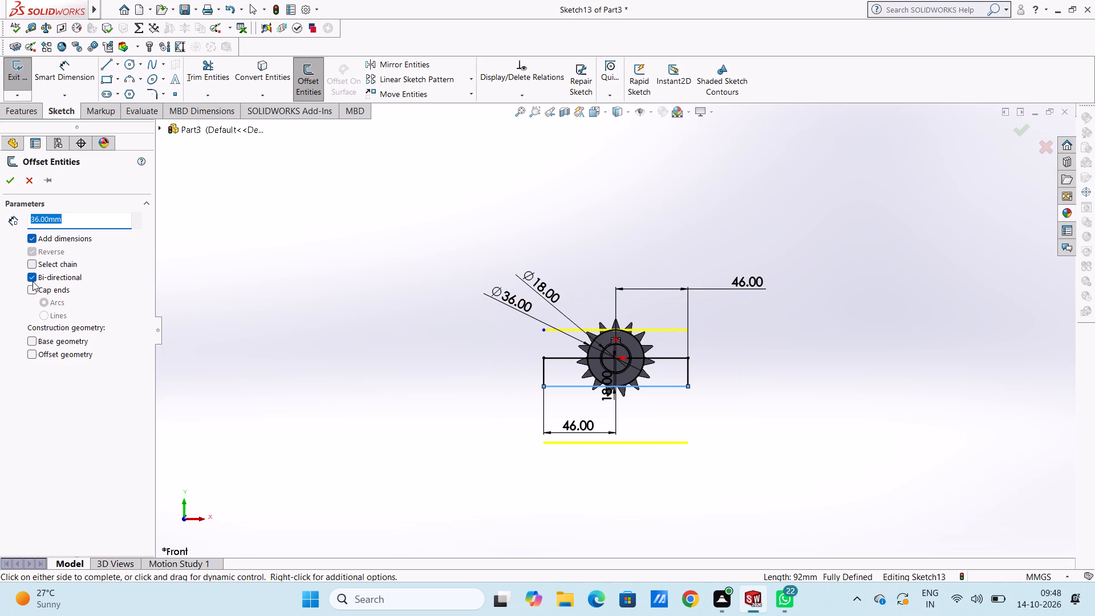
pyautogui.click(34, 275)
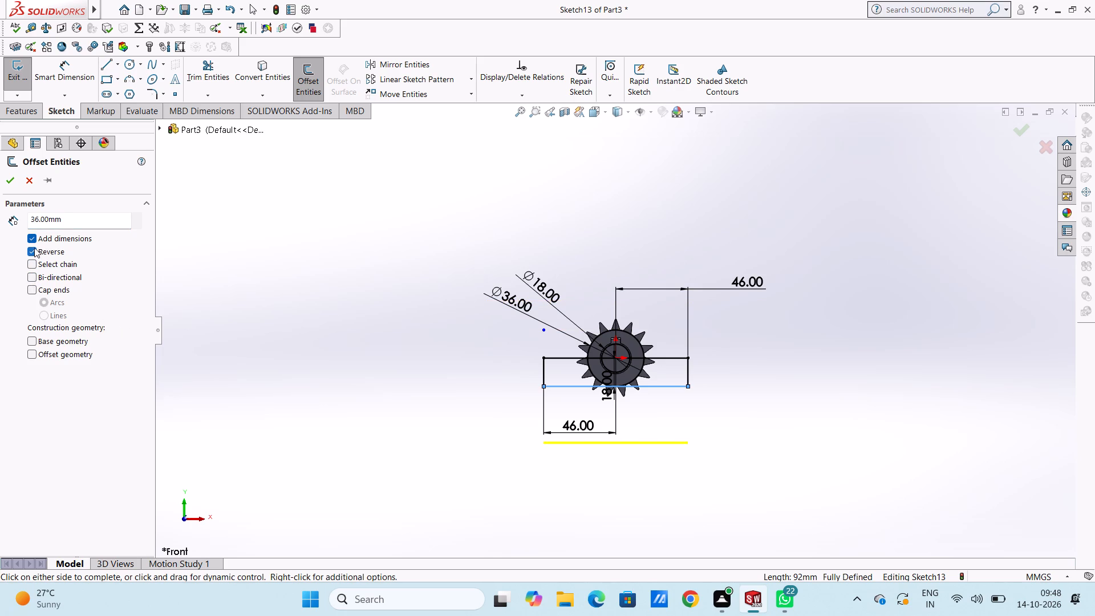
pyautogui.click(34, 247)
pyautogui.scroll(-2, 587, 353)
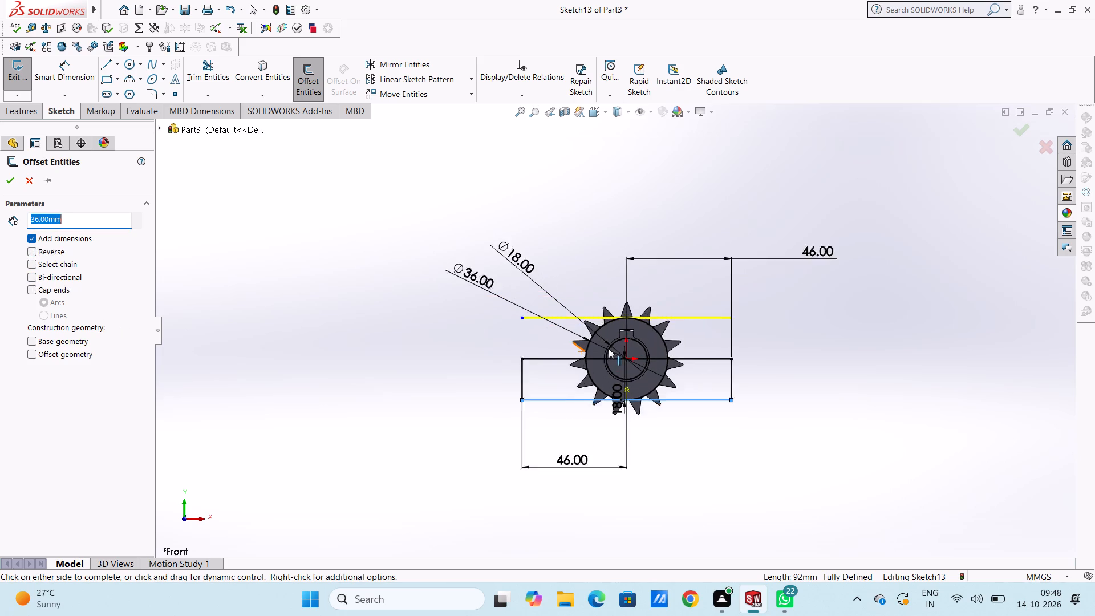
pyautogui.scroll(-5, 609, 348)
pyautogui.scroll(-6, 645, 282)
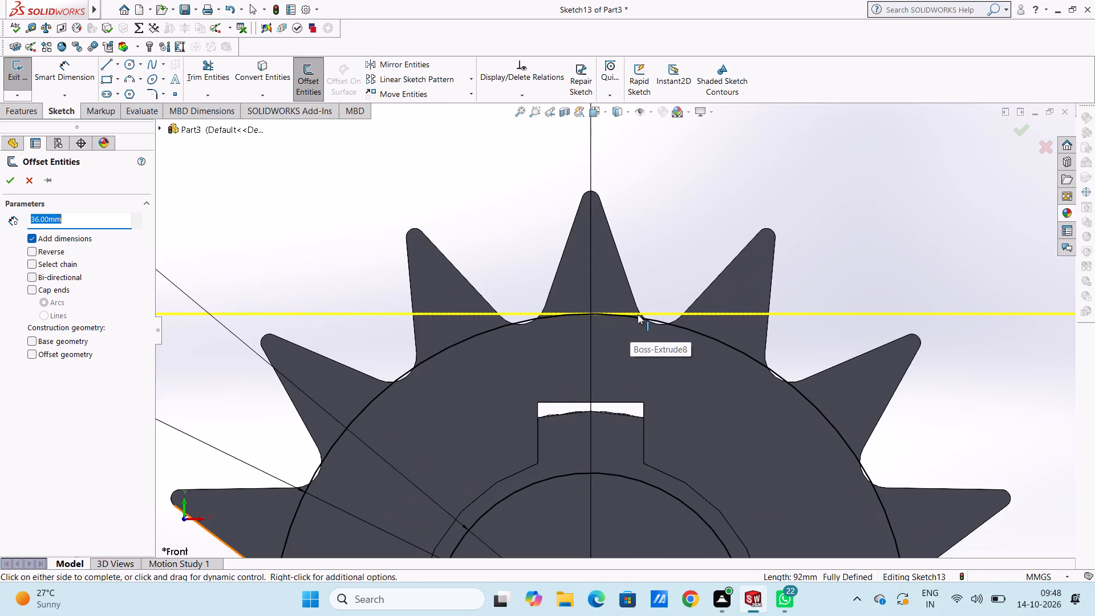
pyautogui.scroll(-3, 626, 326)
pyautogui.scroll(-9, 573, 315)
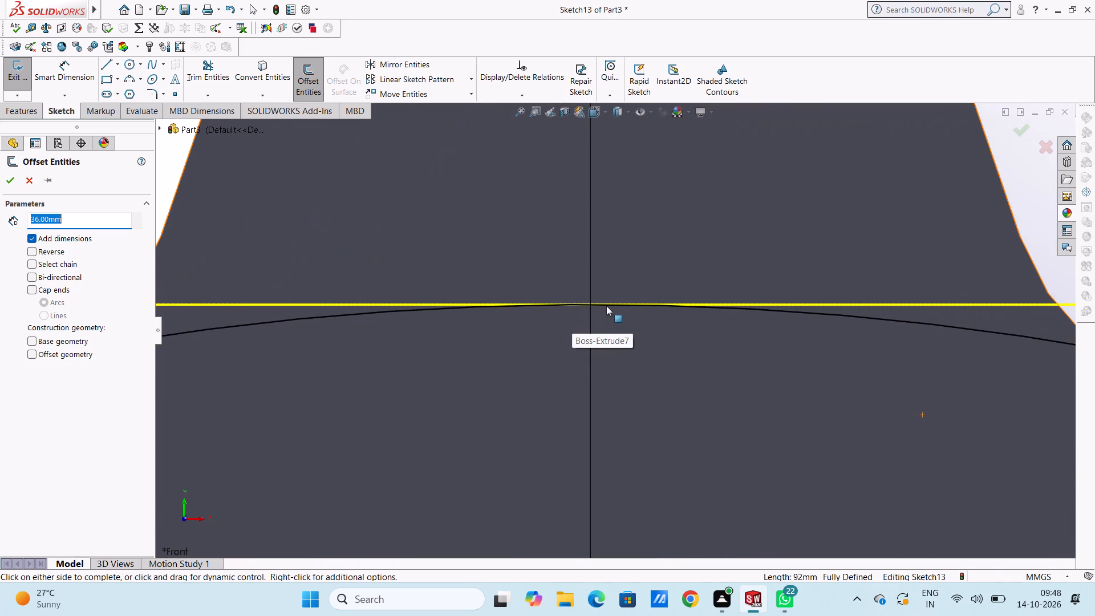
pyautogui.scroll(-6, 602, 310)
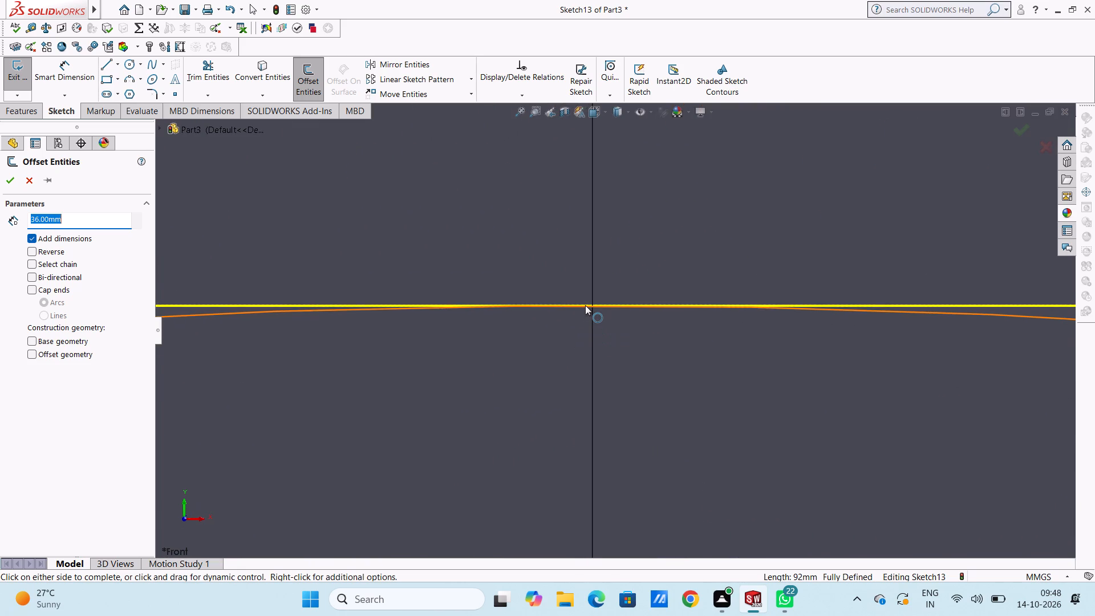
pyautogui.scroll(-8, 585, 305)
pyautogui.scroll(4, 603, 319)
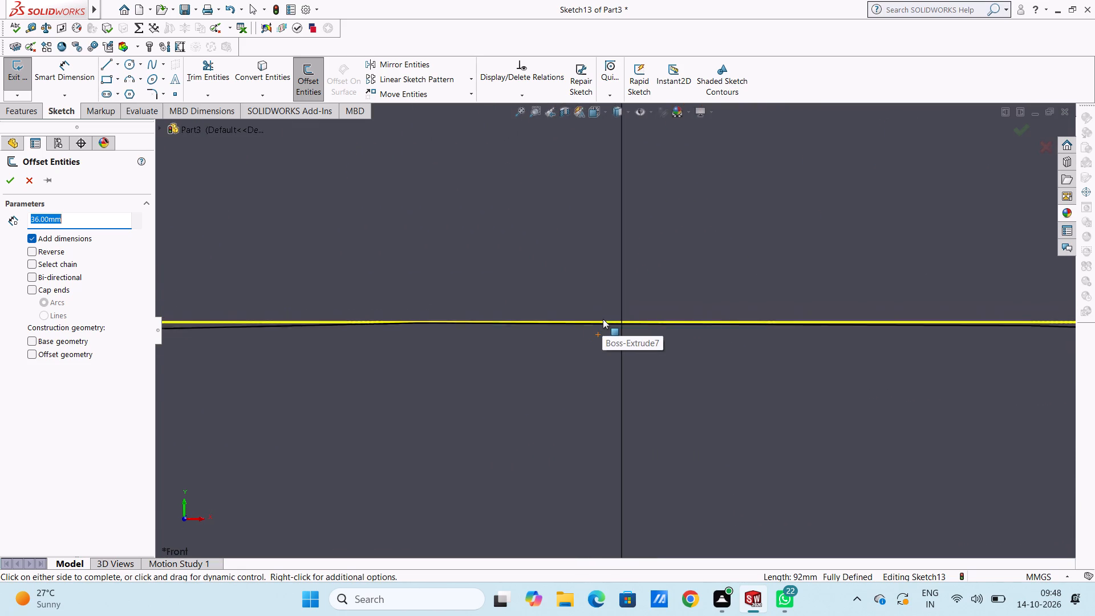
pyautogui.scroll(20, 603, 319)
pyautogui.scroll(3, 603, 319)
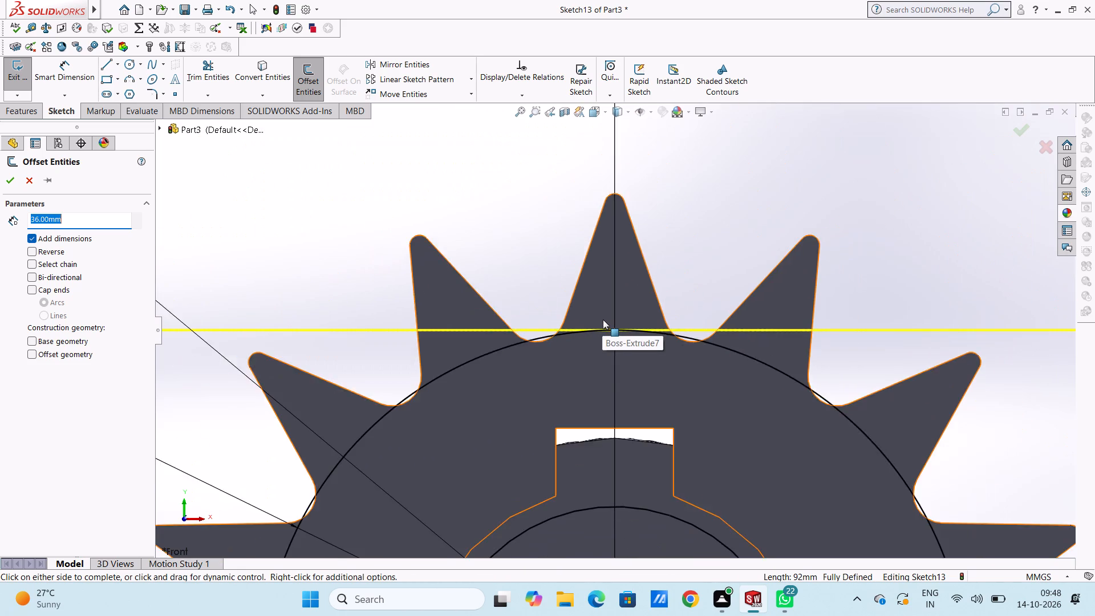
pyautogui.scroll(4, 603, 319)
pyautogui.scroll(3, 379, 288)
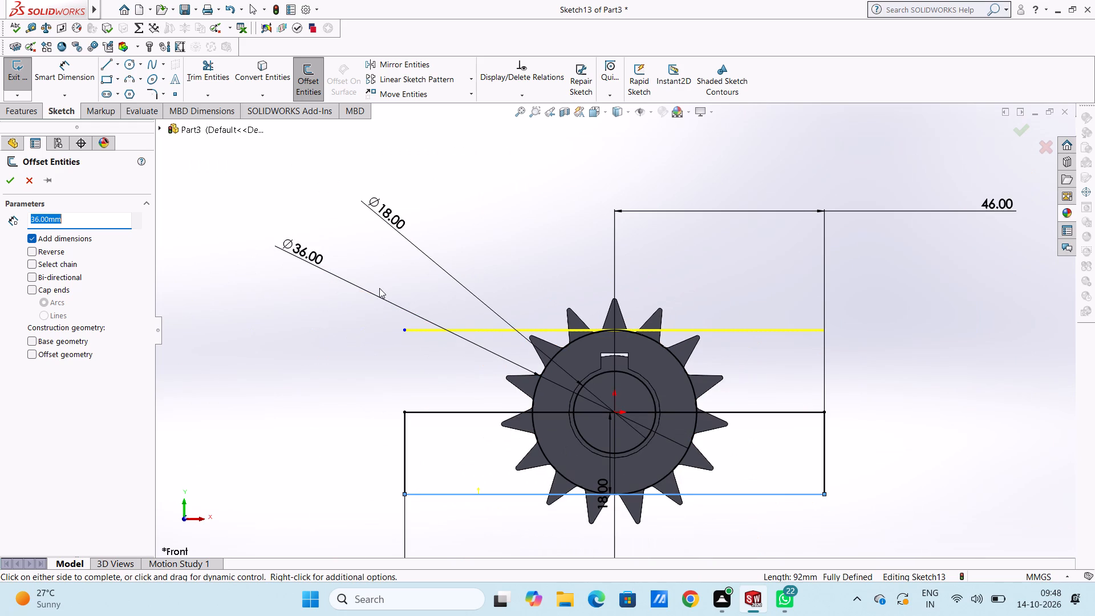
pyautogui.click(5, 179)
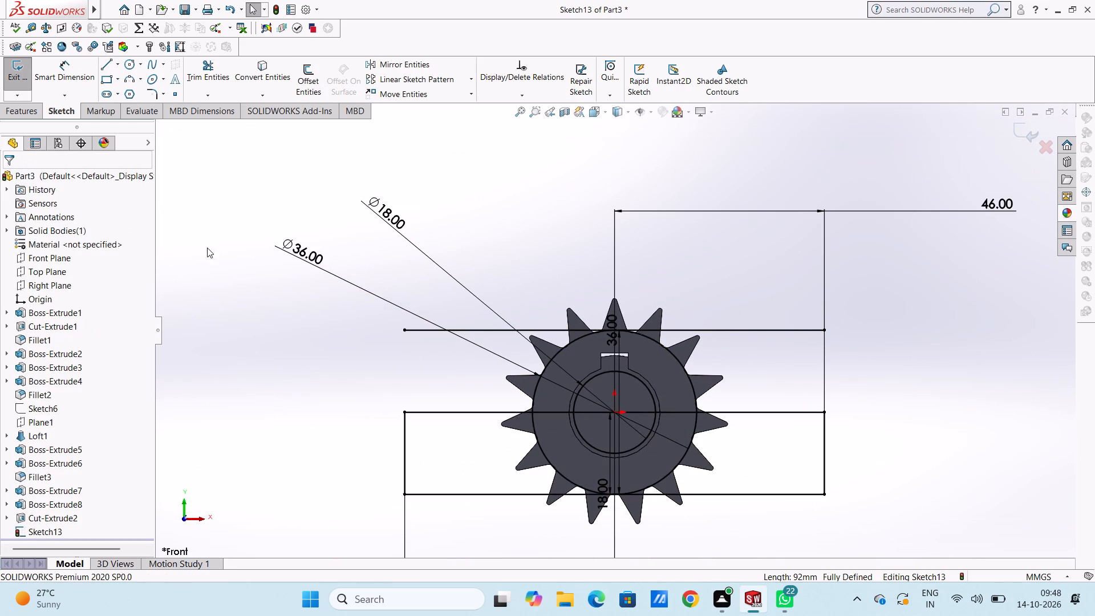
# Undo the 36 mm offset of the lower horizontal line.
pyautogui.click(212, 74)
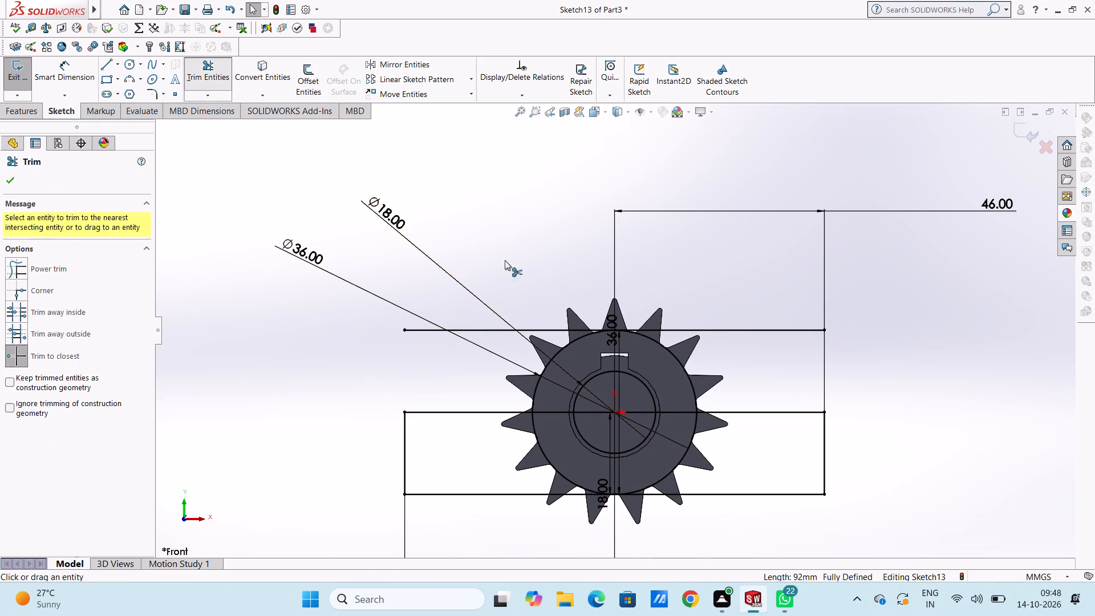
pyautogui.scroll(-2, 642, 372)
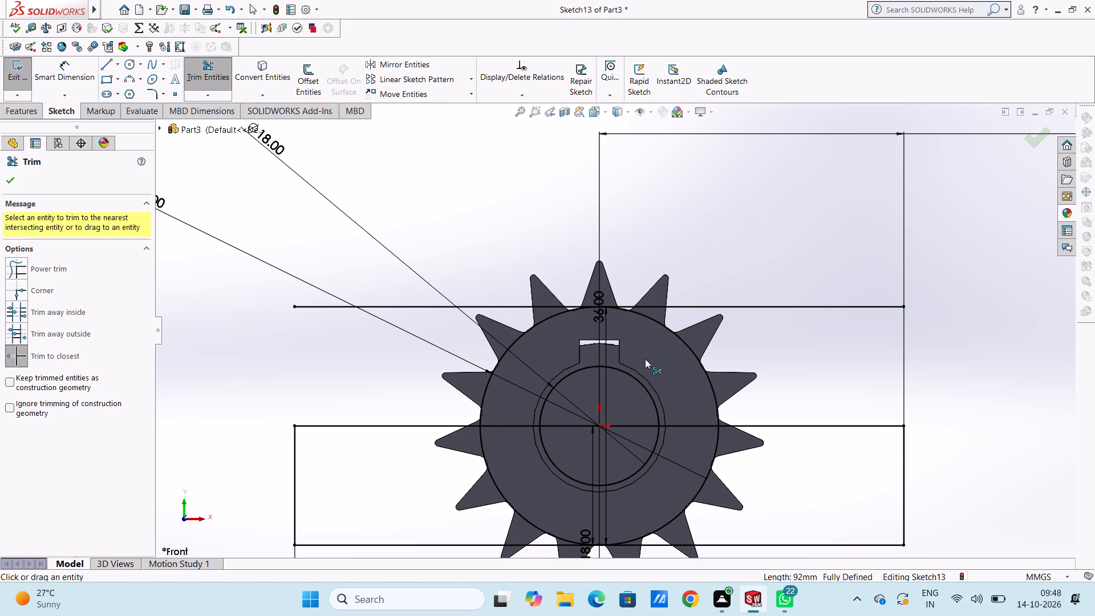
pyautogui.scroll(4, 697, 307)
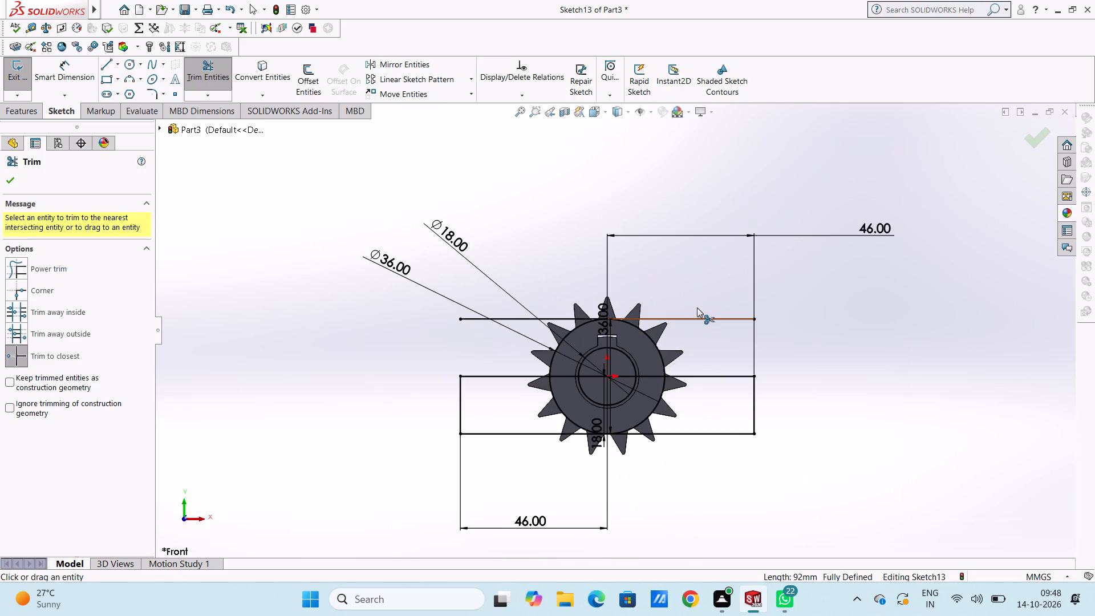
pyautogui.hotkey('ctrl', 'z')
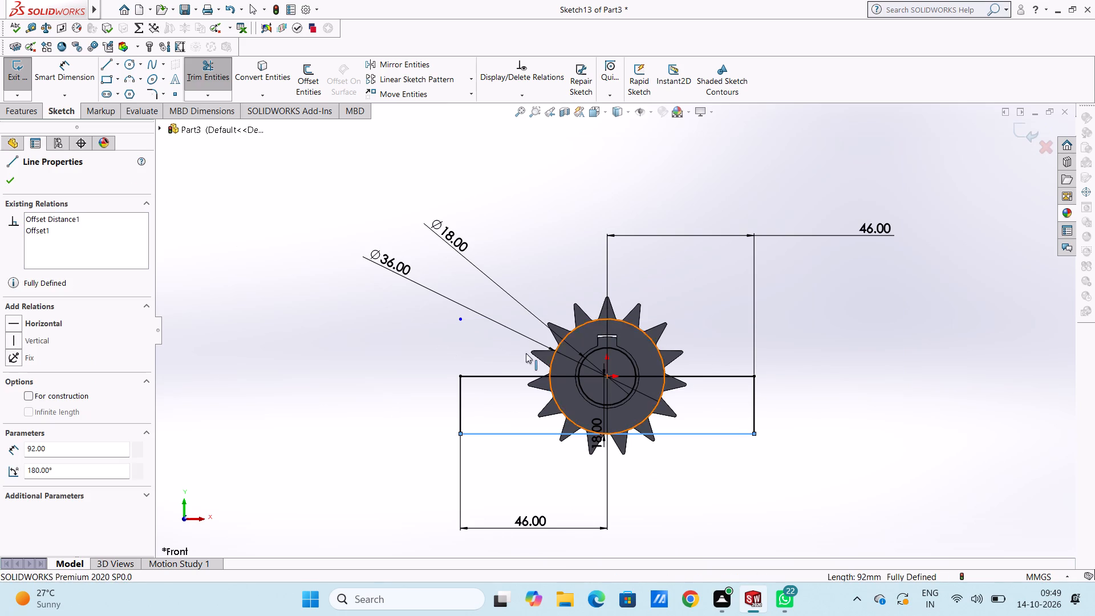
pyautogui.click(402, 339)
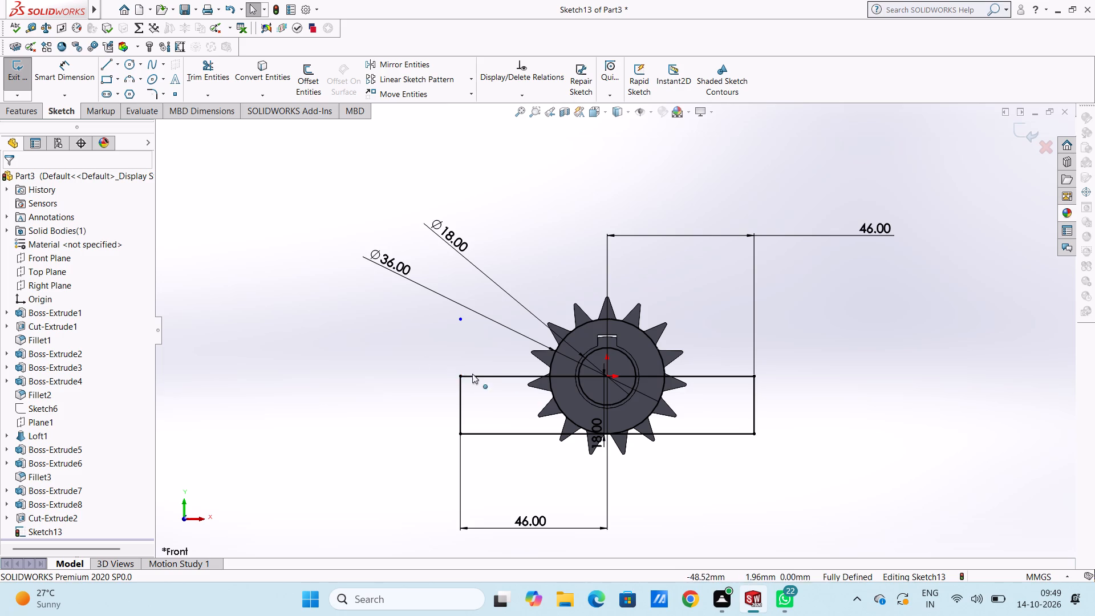
# Set the offset distance between the centre line and the lower horizontal line to 16 mm.
pyautogui.doubleClick(599, 427)
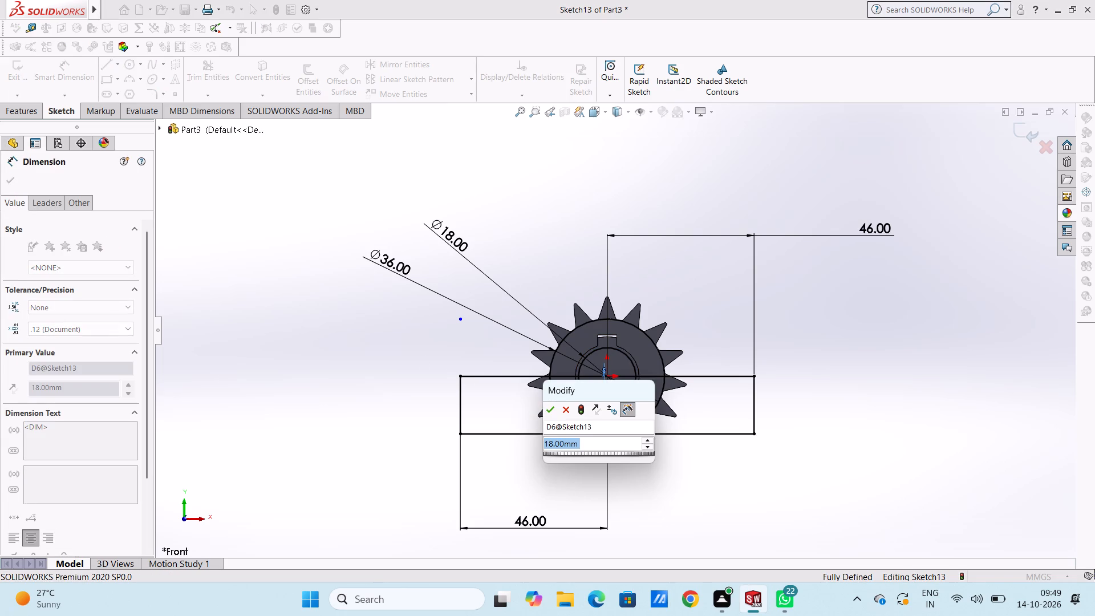
pyautogui.write('16')
pyautogui.press('Return')
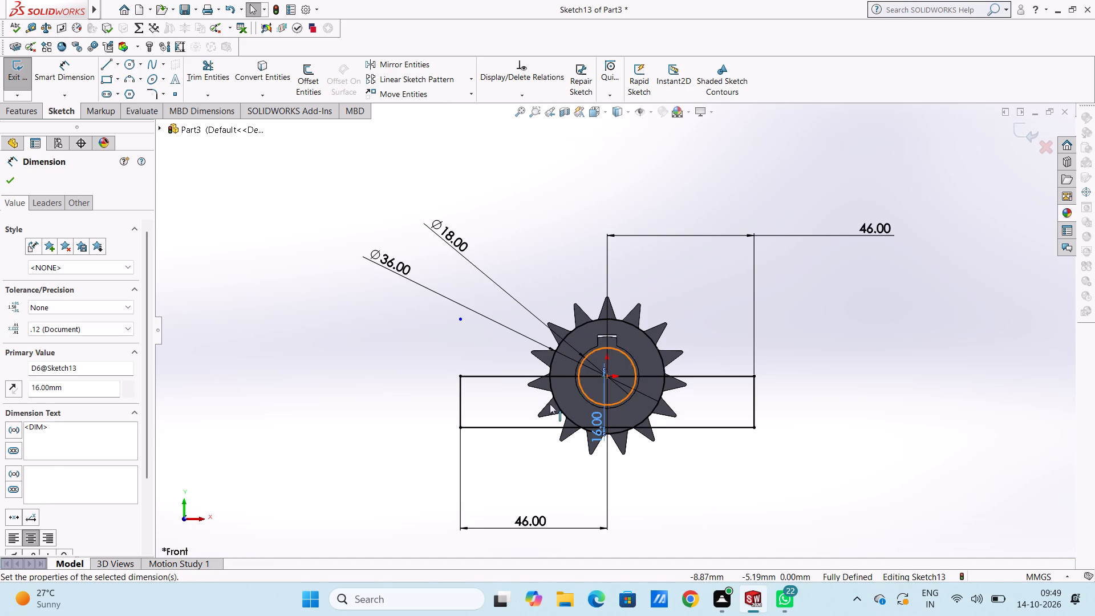
pyautogui.click(366, 416)
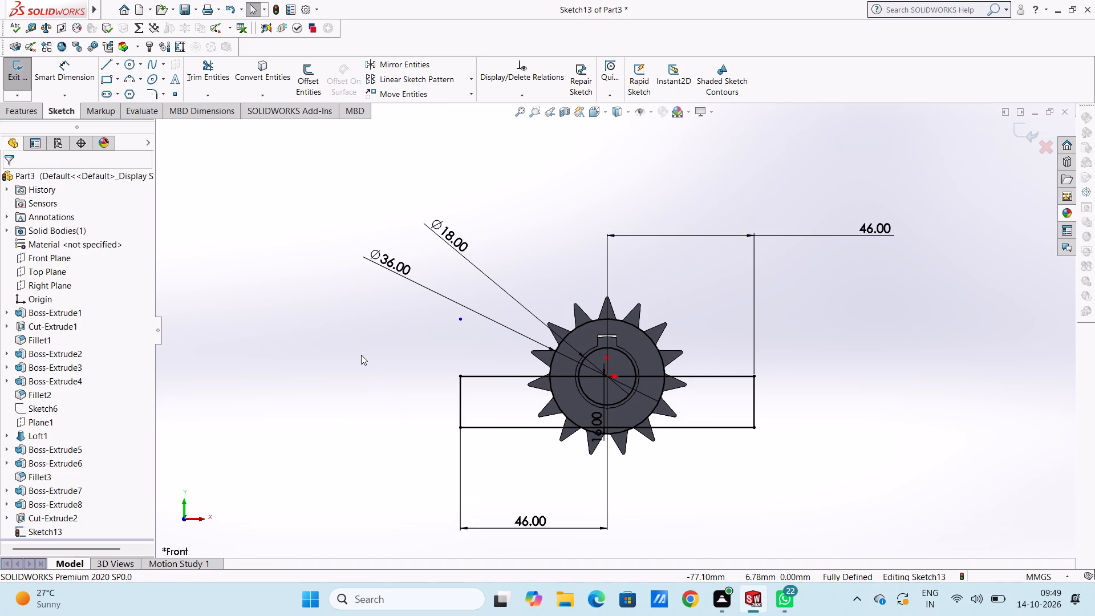
# Offset the lower horizontal line 32 mm upward in one direction, with the dimension added.
pyautogui.click(113, 67)
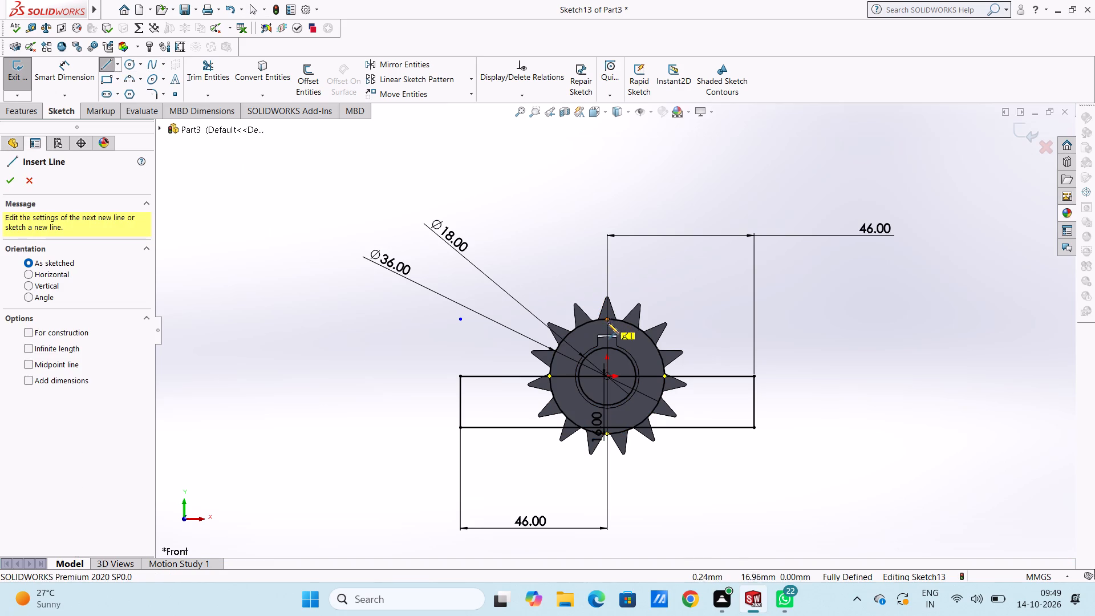
pyautogui.click(9, 177)
pyautogui.click(308, 75)
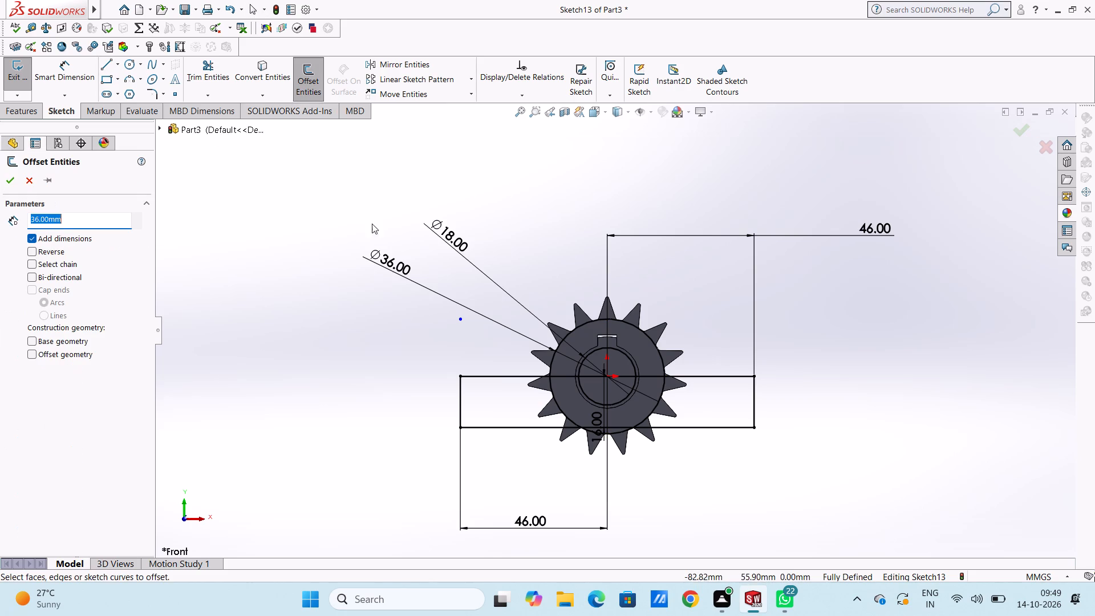
pyautogui.click(736, 425)
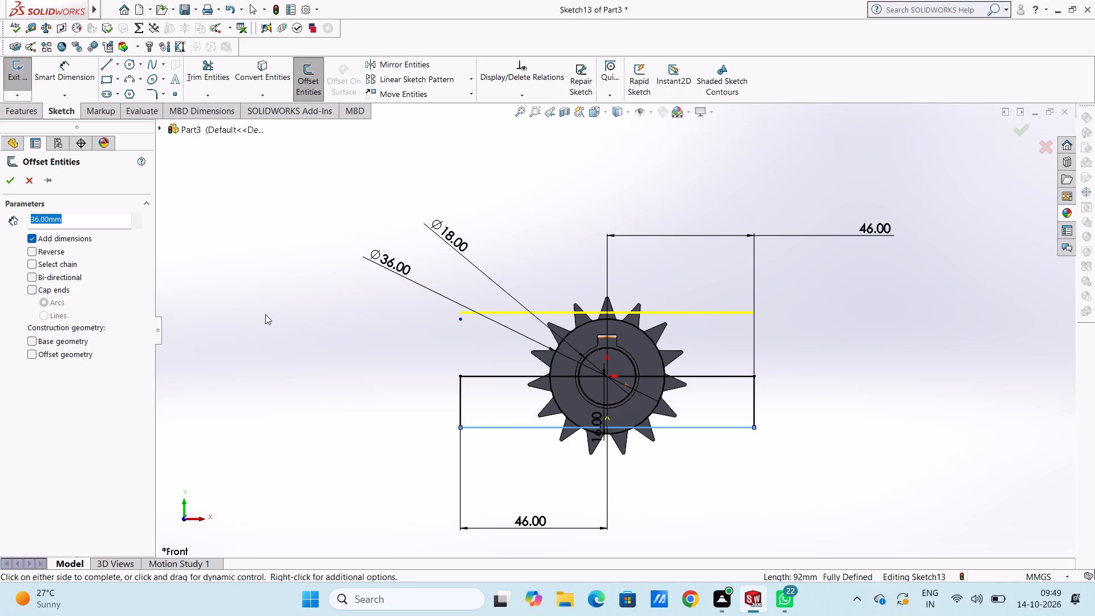
pyautogui.write('32')
pyautogui.press('Return')
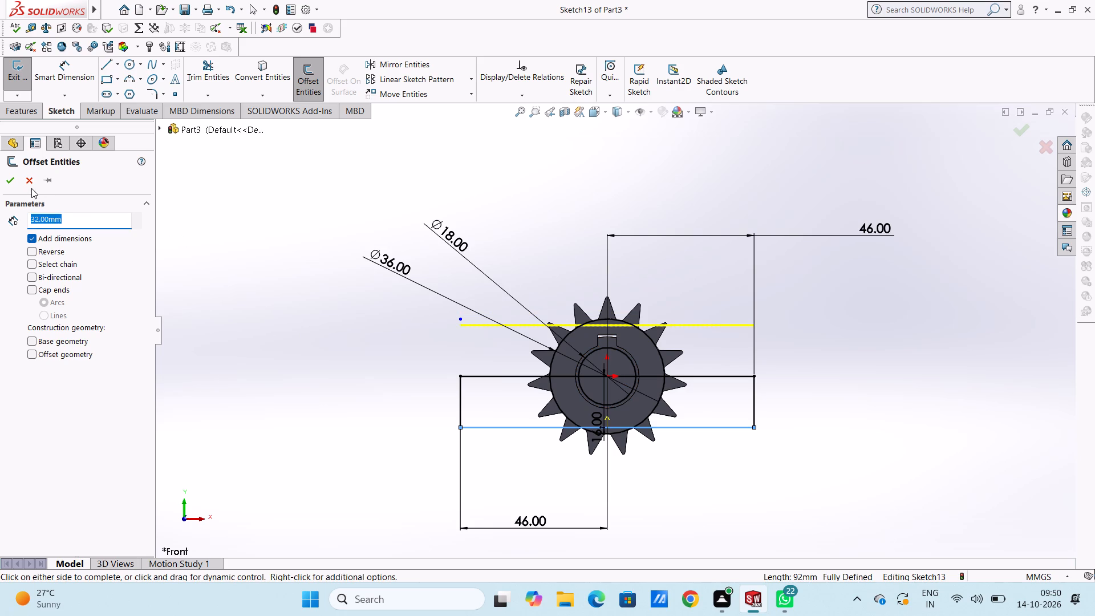
pyautogui.click(13, 187)
# Trim away the upper offset line outside the 36 mm circle and the circle's arc above that line, using Trim to closest.
pyautogui.click(201, 67)
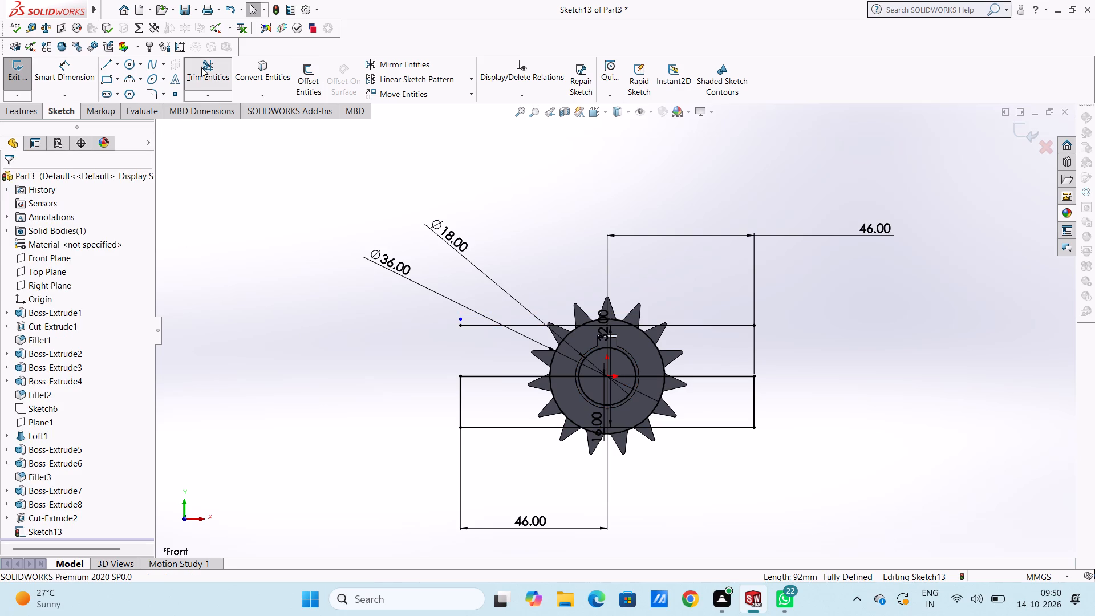
pyautogui.click(732, 322)
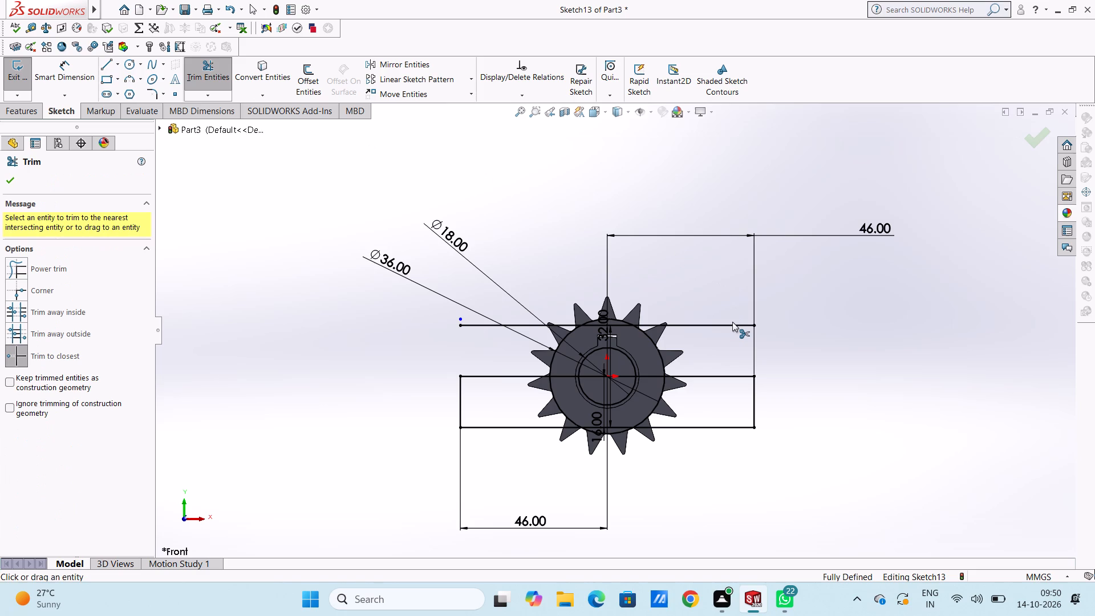
pyautogui.click(732, 323)
pyautogui.scroll(3, 615, 316)
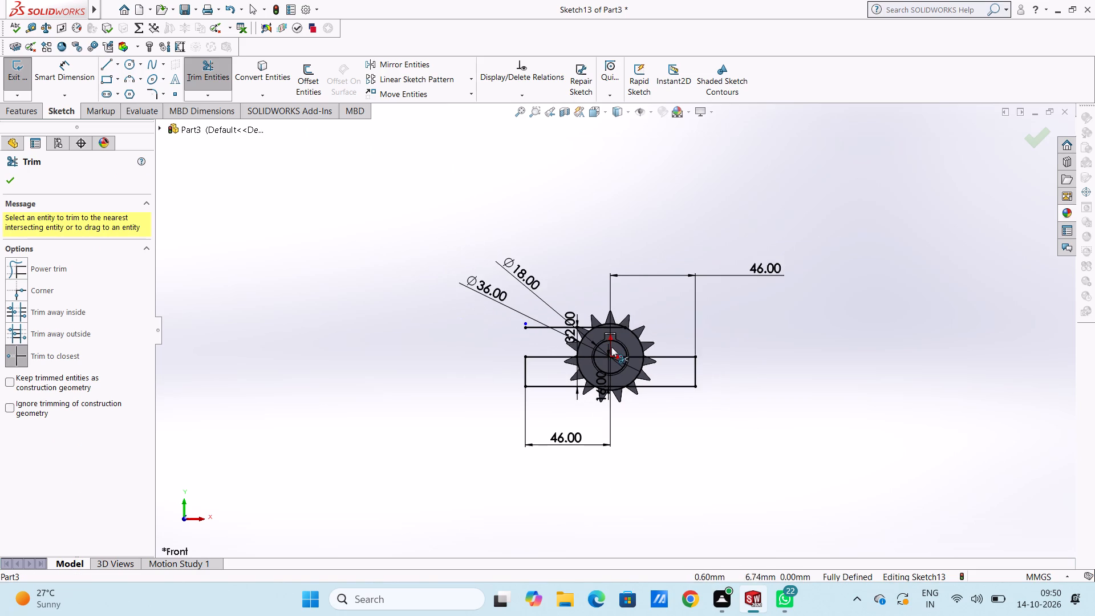
pyautogui.scroll(-10, 613, 341)
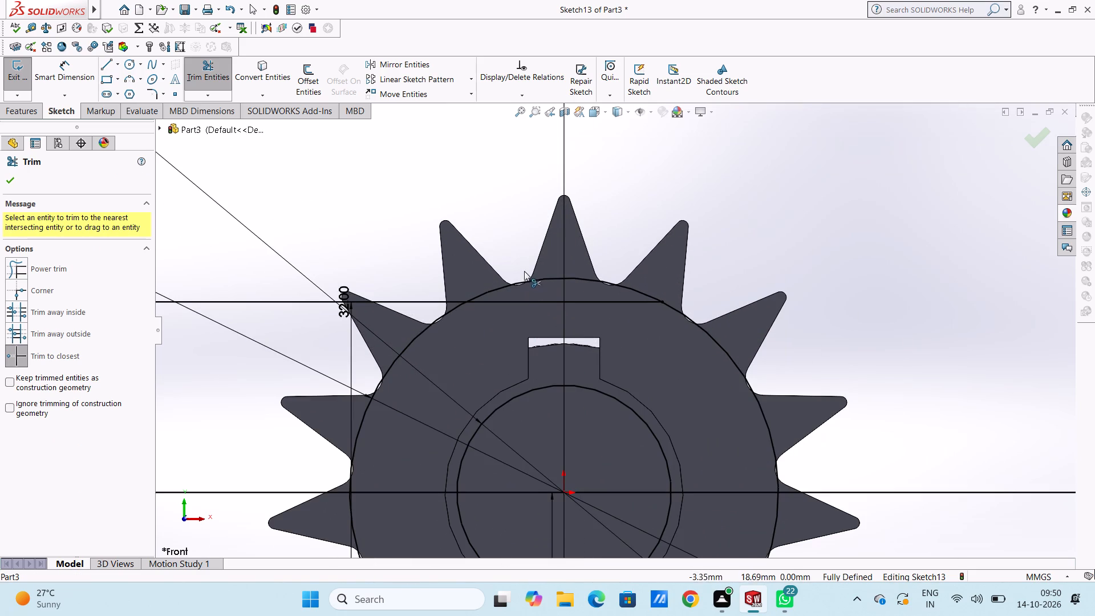
pyautogui.click(528, 277)
pyautogui.click(530, 277)
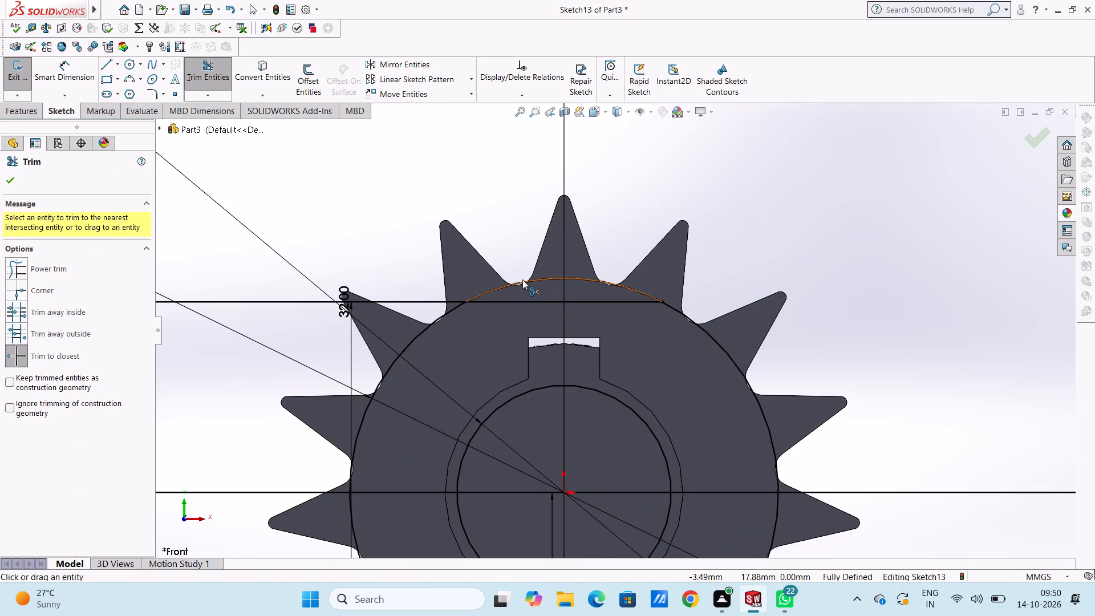
pyautogui.click(522, 279)
pyautogui.click(385, 298)
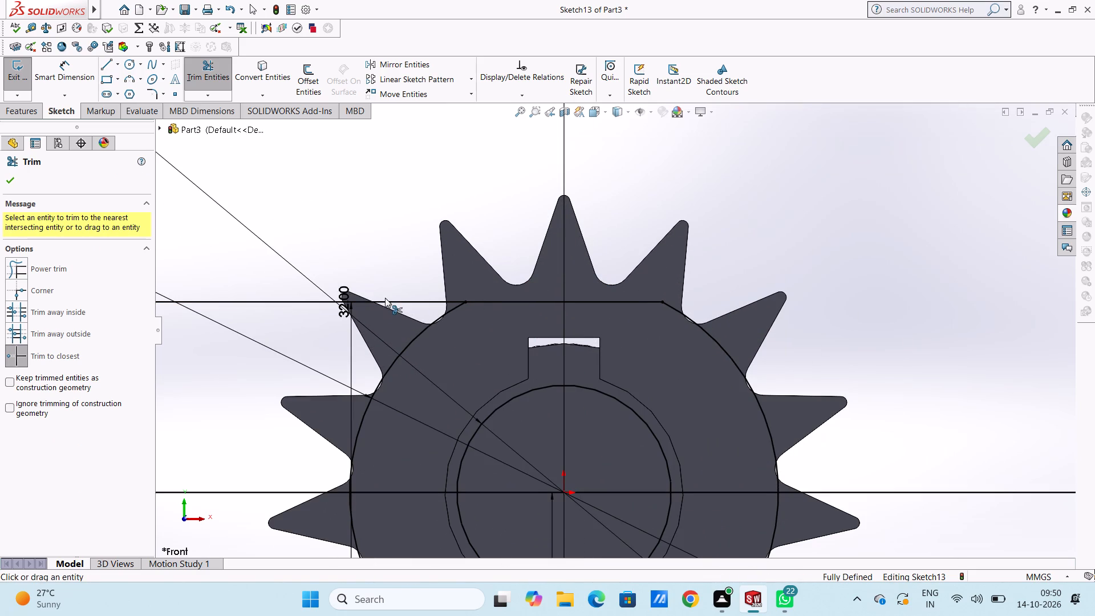
pyautogui.click(387, 299)
# Trim away the horizontal centre line's segments inside the 36 mm circle, including the part across the 18 mm circle.
pyautogui.scroll(4, 541, 363)
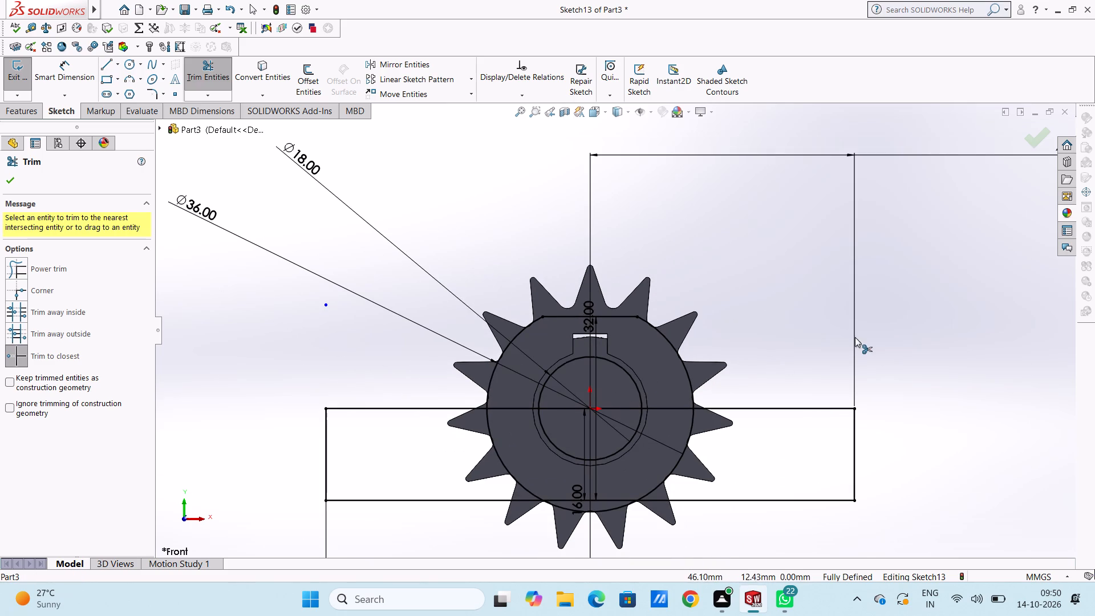
pyautogui.scroll(-2, 668, 418)
pyautogui.scroll(3, 595, 449)
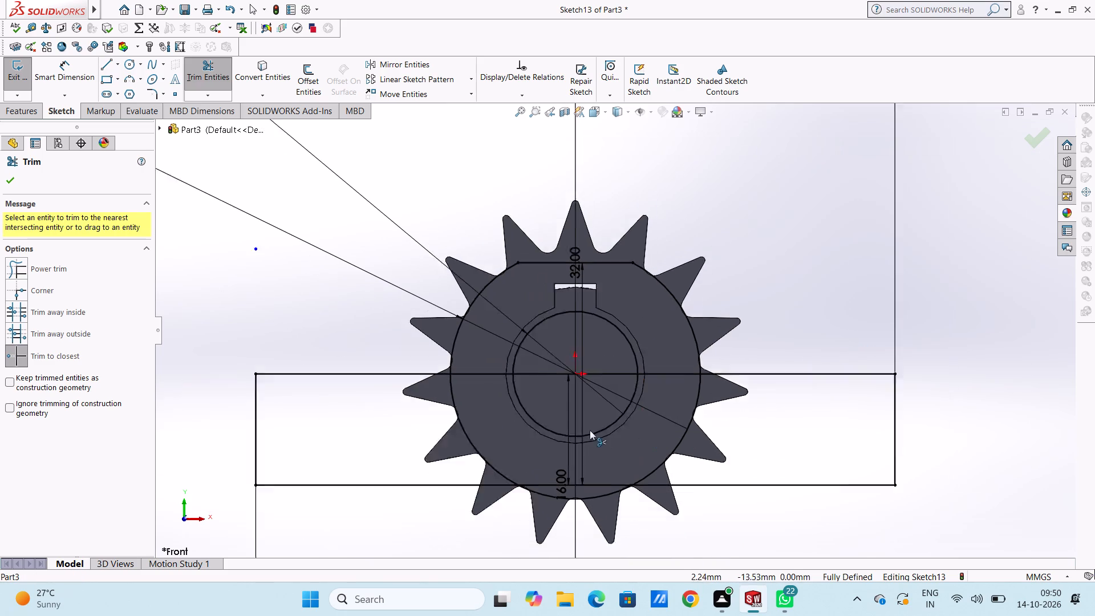
pyautogui.scroll(-3, 576, 419)
pyautogui.click(498, 315)
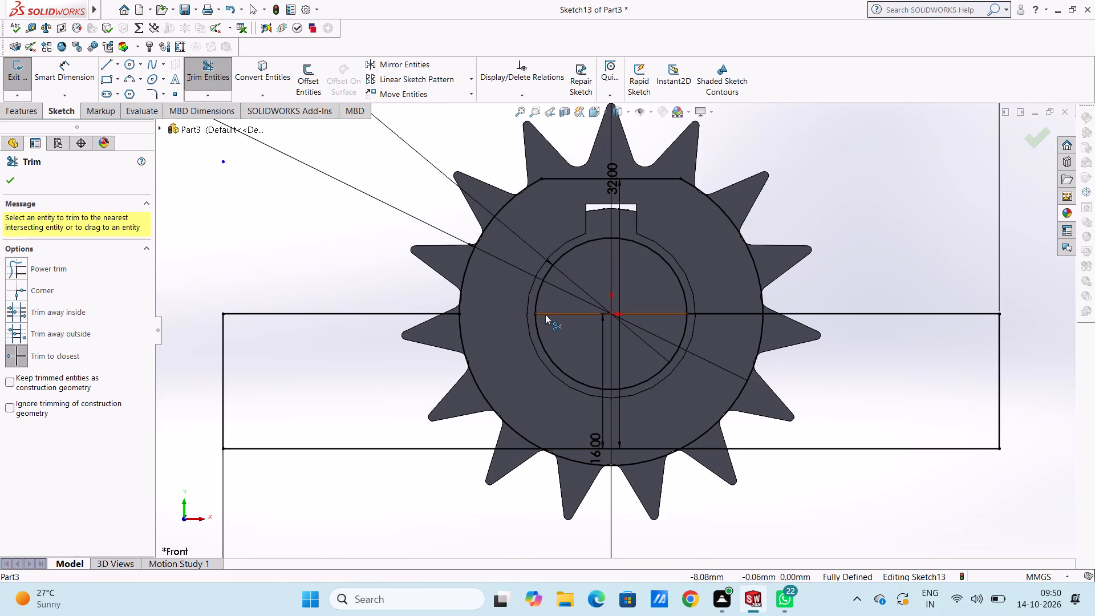
pyautogui.click(548, 313)
pyautogui.click(720, 314)
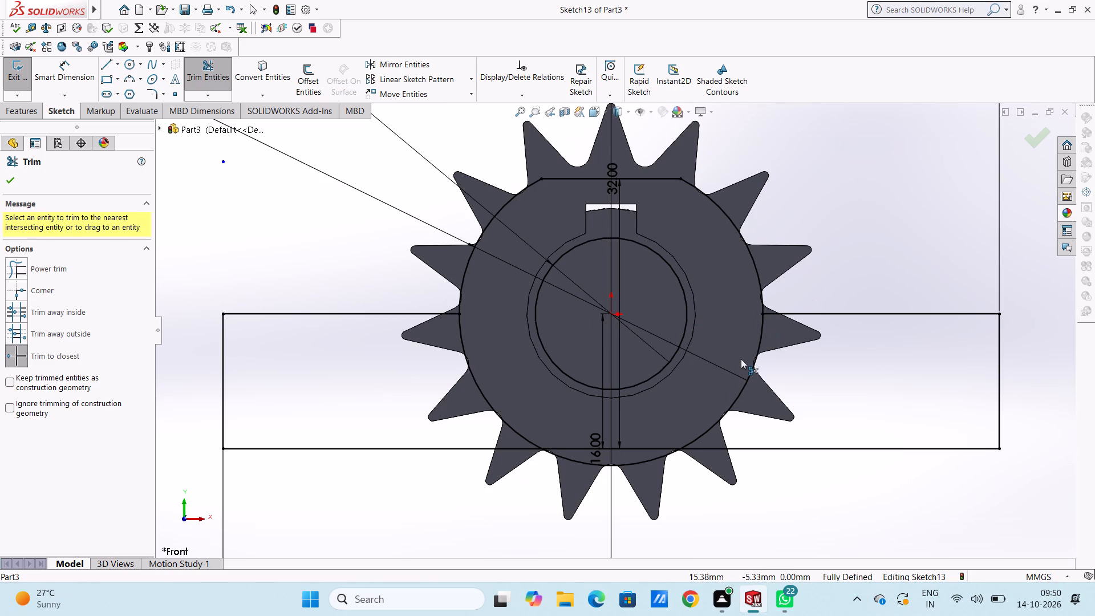
# Trim away all arcs of the 36 mm circle below the horizontal centre line and finish trimming.
pyautogui.click(753, 374)
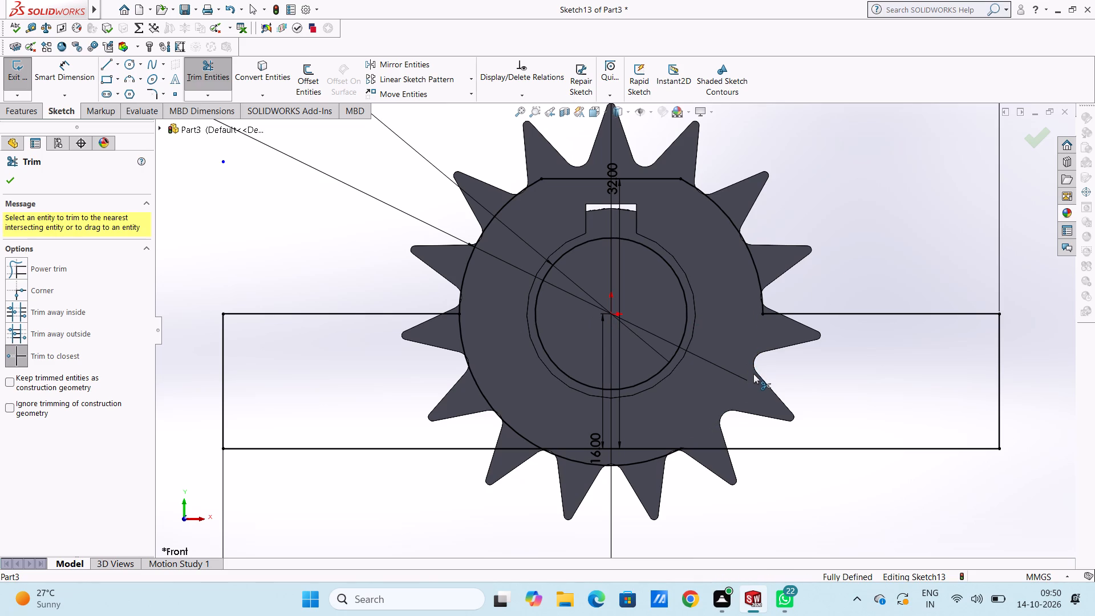
pyautogui.click(643, 463)
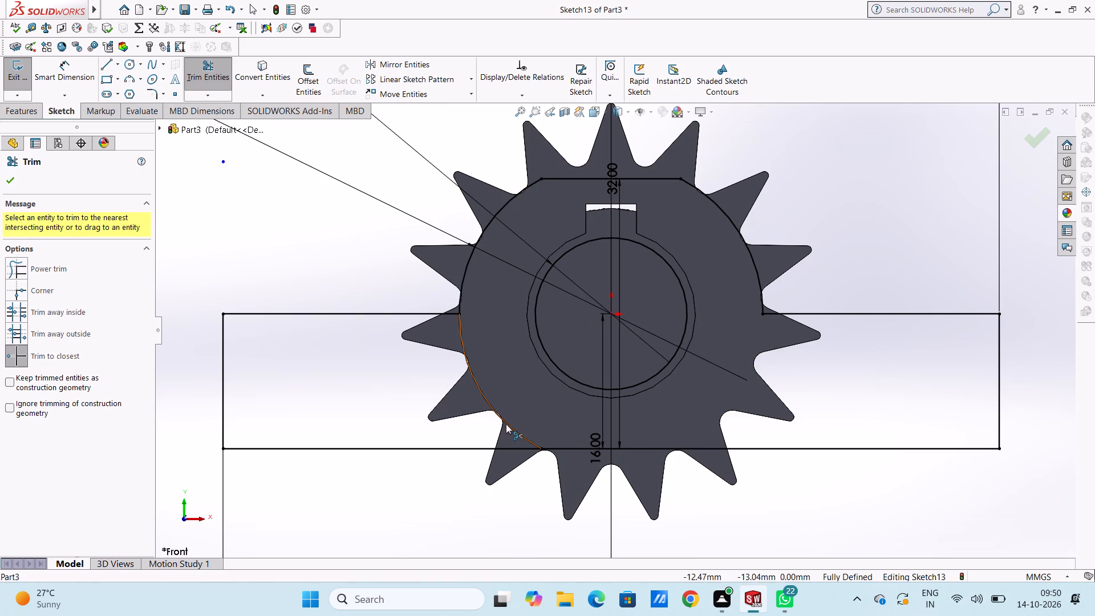
pyautogui.click(506, 424)
pyautogui.scroll(3, 529, 387)
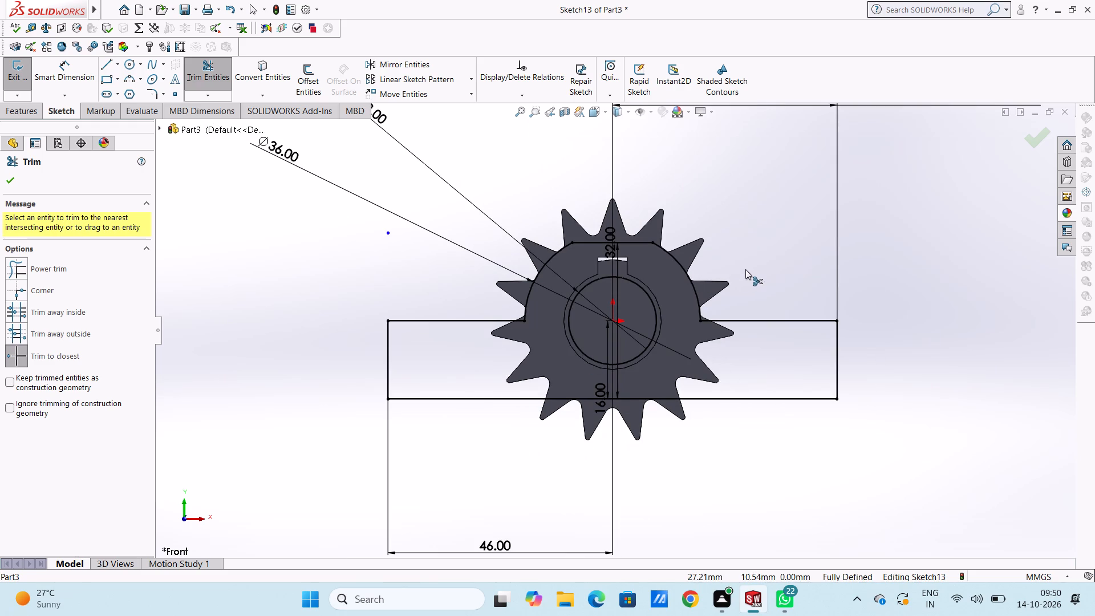
pyautogui.moveTo(745, 269); pyautogui.dragTo(723, 291, button='middle')
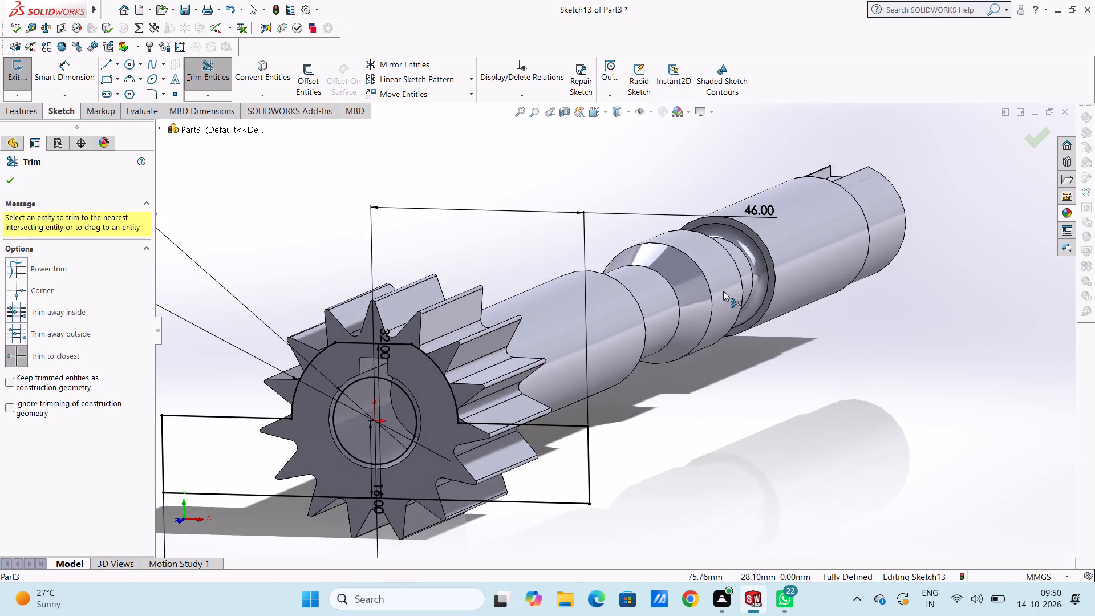
pyautogui.scroll(4, 677, 371)
pyautogui.moveTo(712, 413); pyautogui.dragTo(683, 416, button='middle')
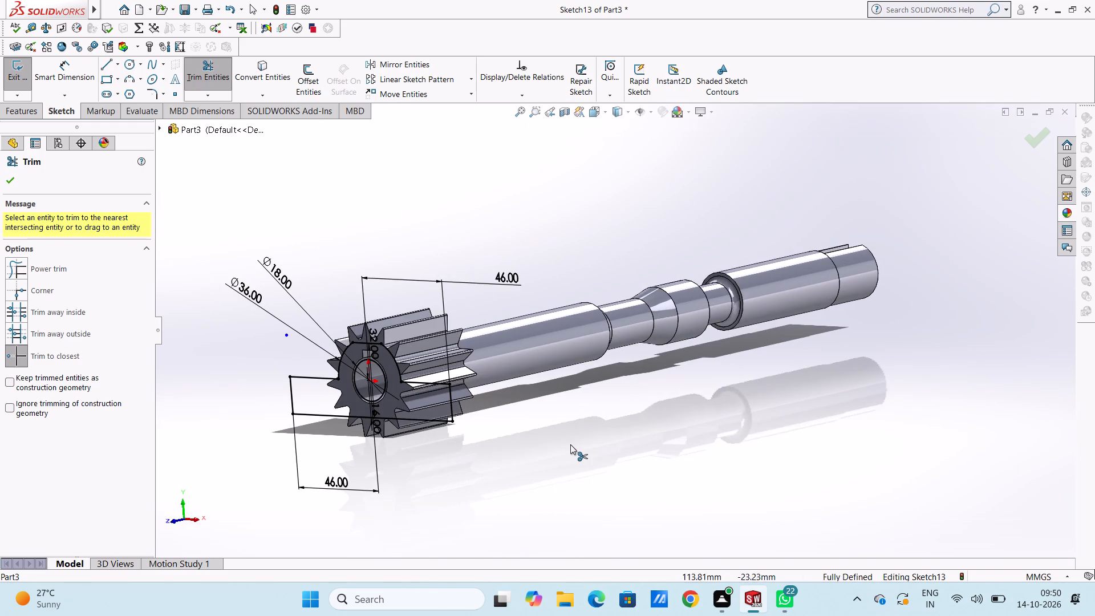
pyautogui.scroll(2, 570, 444)
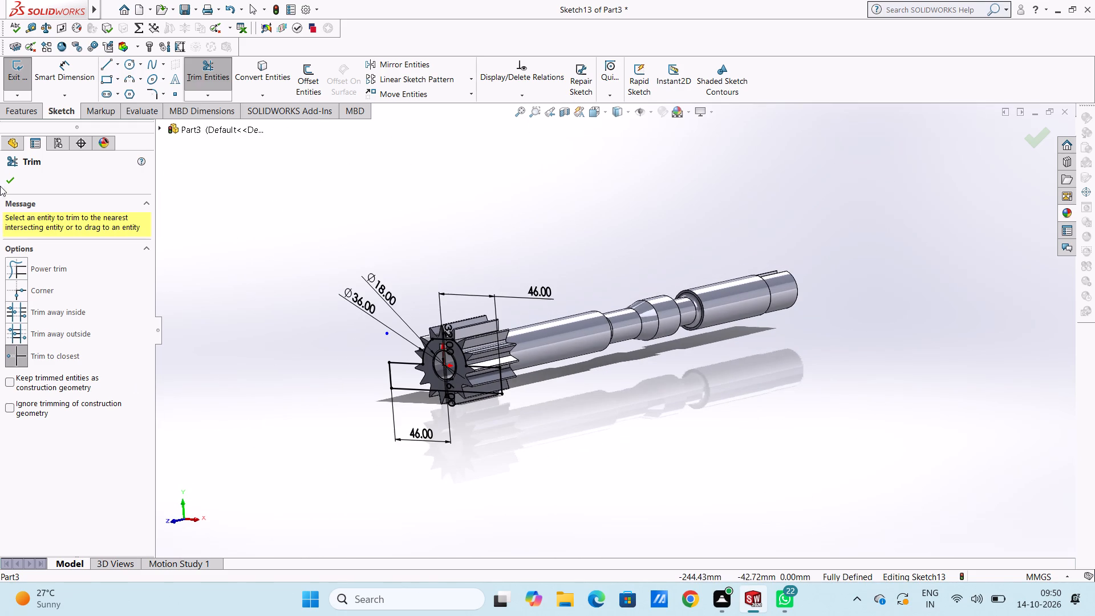
pyautogui.click(9, 176)
# Extrude the trimmed profile as a blind boss 25 mm outward from the gear face, merging the result.
pyautogui.click(25, 114)
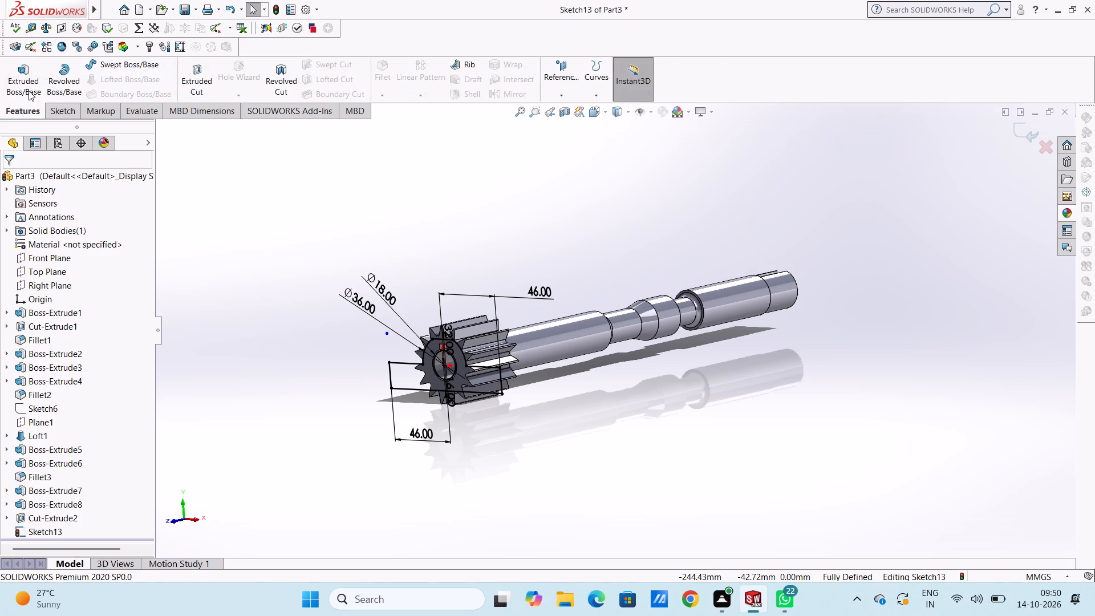
pyautogui.click(29, 90)
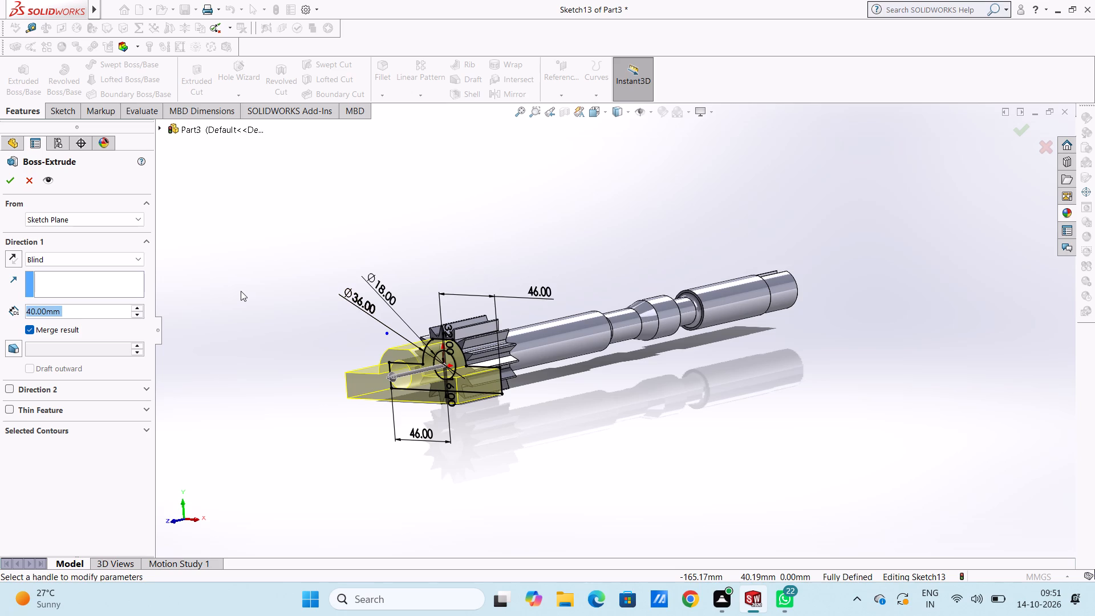
pyautogui.write('25')
pyautogui.press('Return')
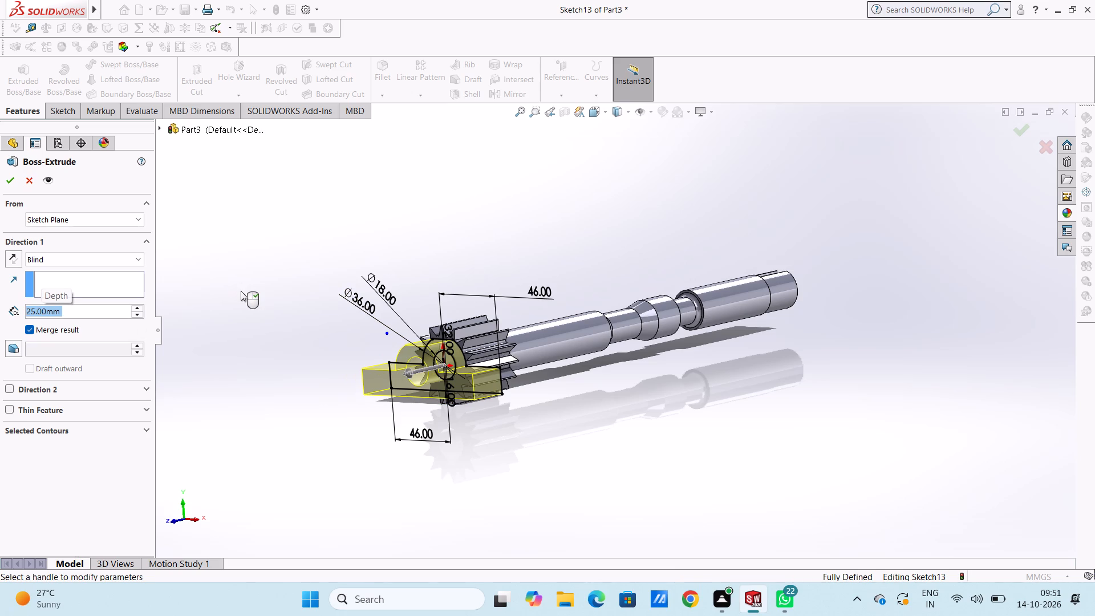
pyautogui.click(13, 180)
pyautogui.click(268, 222)
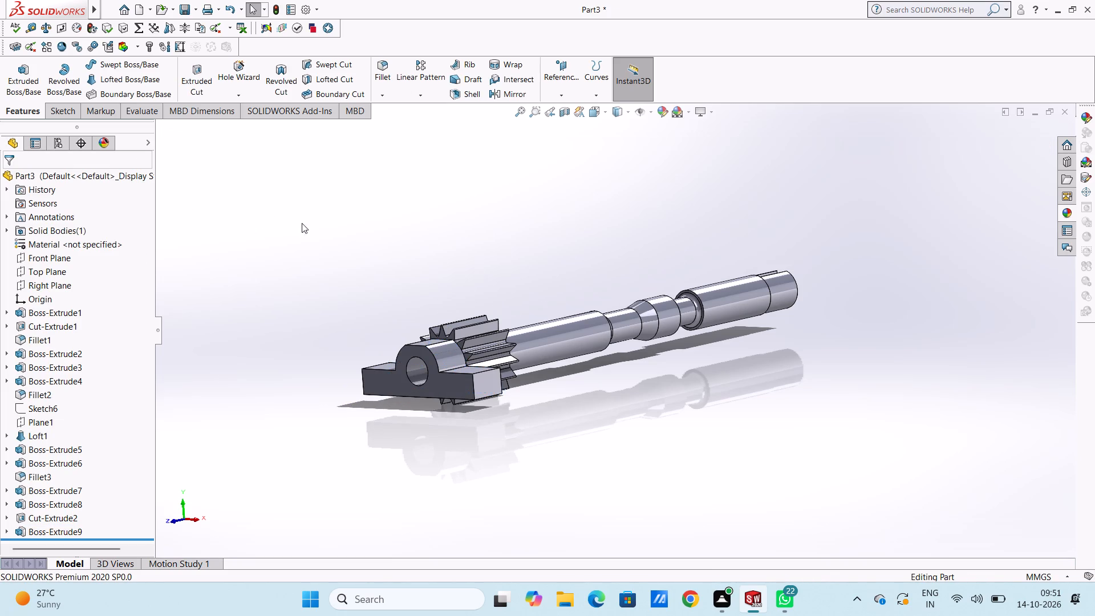
# Examine the new bearing-block shape, the gear and the stepped shaft from several angles.
pyautogui.moveTo(303, 224); pyautogui.dragTo(317, 275, button='middle')
pyautogui.scroll(1, 317, 288)
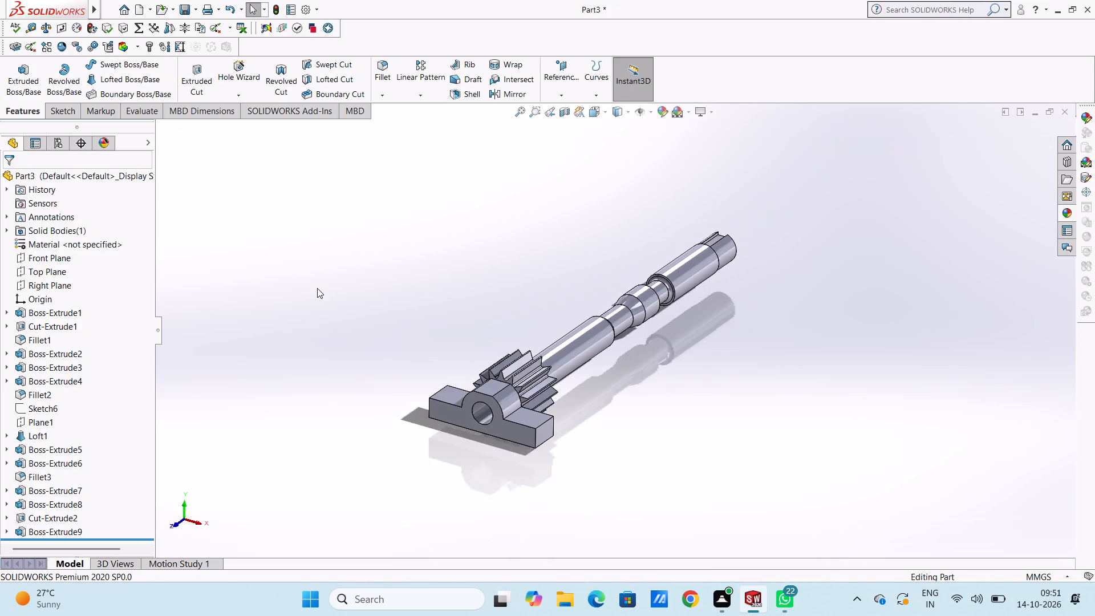
pyautogui.scroll(2, 317, 288)
pyautogui.moveTo(397, 377); pyautogui.dragTo(330, 327, button='middle')
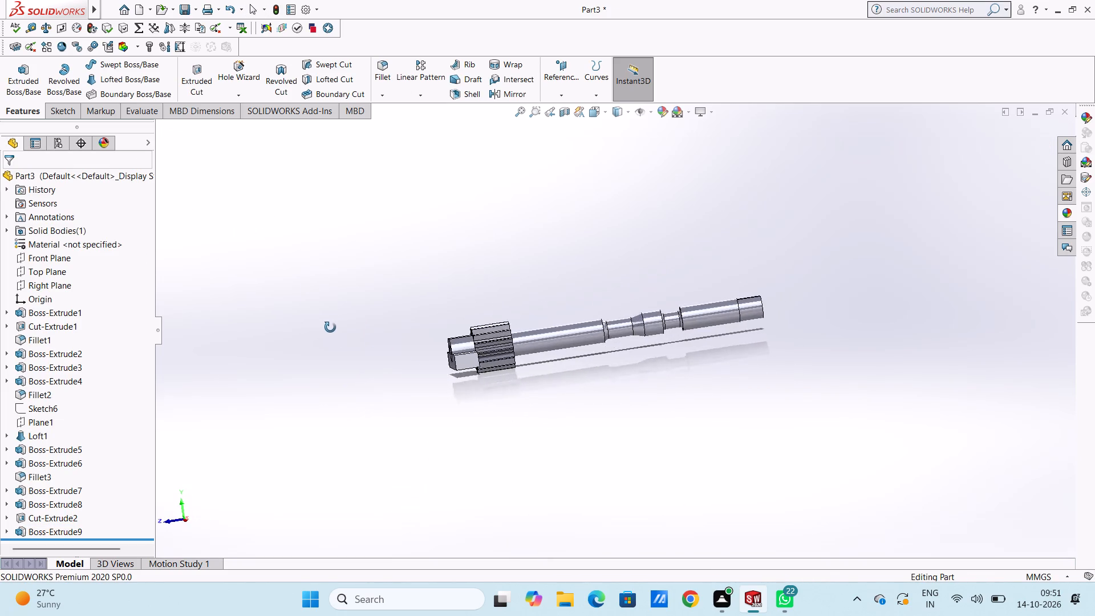
pyautogui.moveTo(330, 327); pyautogui.dragTo(391, 366, button='middle')
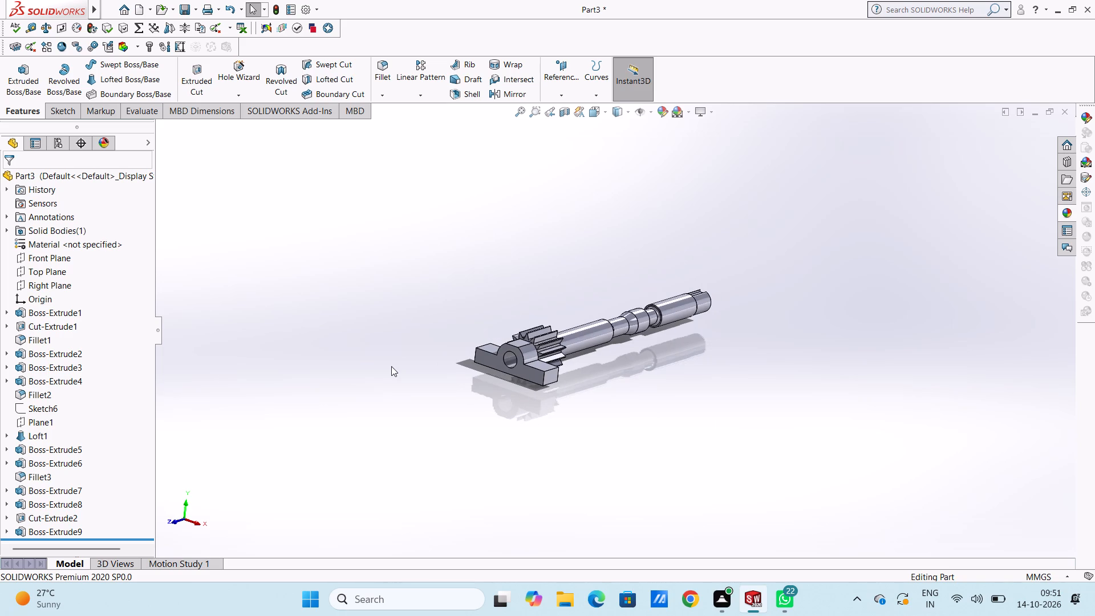
pyautogui.moveTo(512, 341); pyautogui.dragTo(461, 350, button='middle')
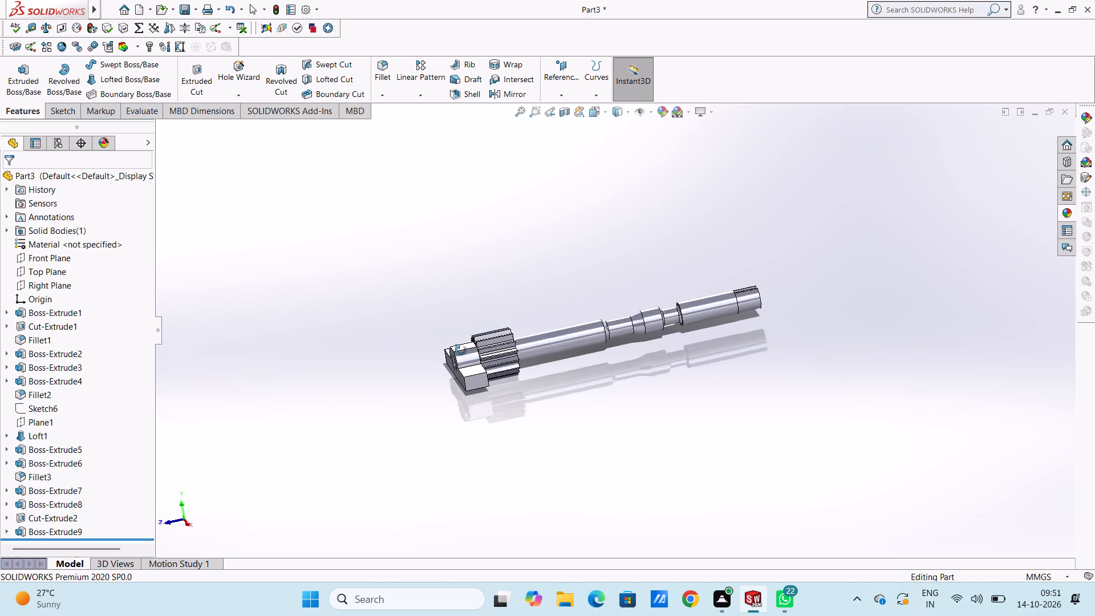
pyautogui.moveTo(461, 350); pyautogui.dragTo(488, 370, button='middle')
pyautogui.scroll(-3, 575, 361)
pyautogui.scroll(2, 623, 372)
pyautogui.moveTo(623, 372); pyautogui.dragTo(636, 330, button='middle')
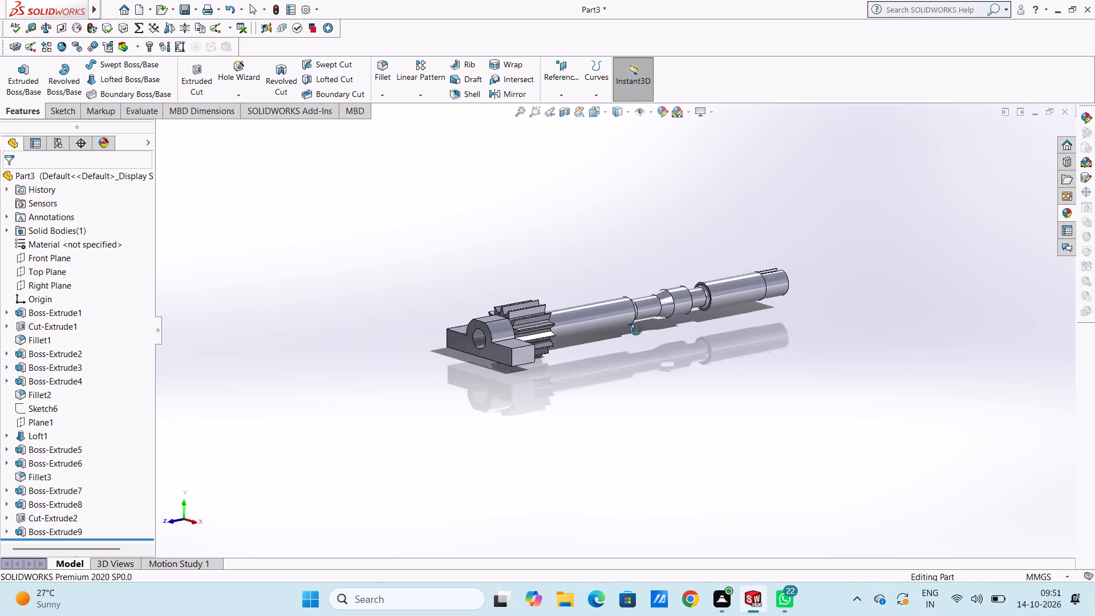
pyautogui.moveTo(636, 330); pyautogui.dragTo(526, 376, button='middle')
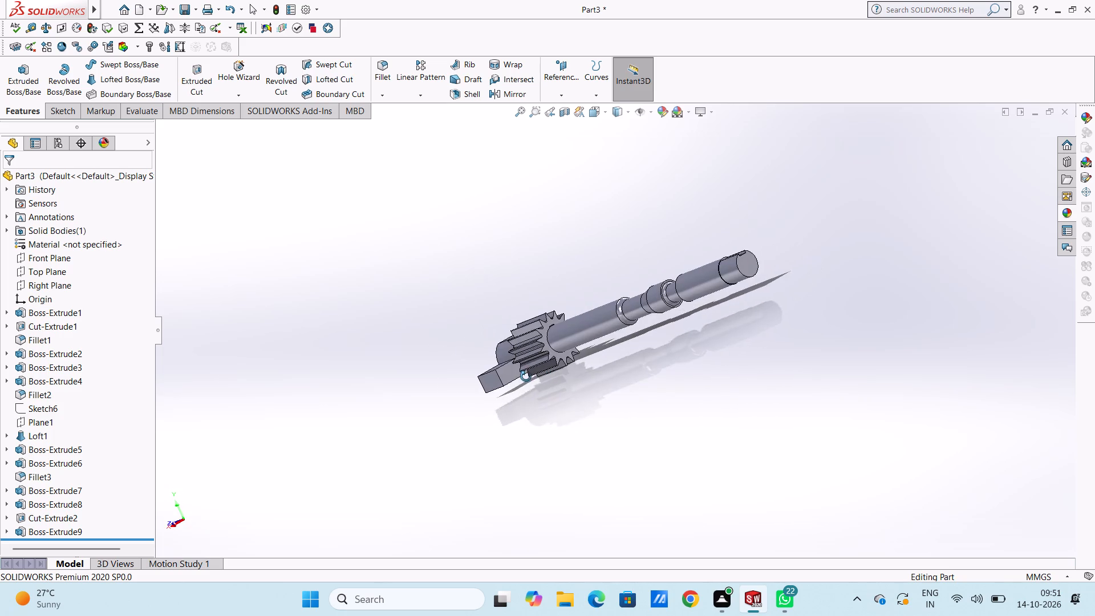
pyautogui.moveTo(526, 376); pyautogui.dragTo(548, 400, button='middle')
pyautogui.scroll(1, 508, 327)
# Fillet the circular edge where the long shaft meets the gear face with a 0.8 mm radius.
pyautogui.scroll(-3, 504, 309)
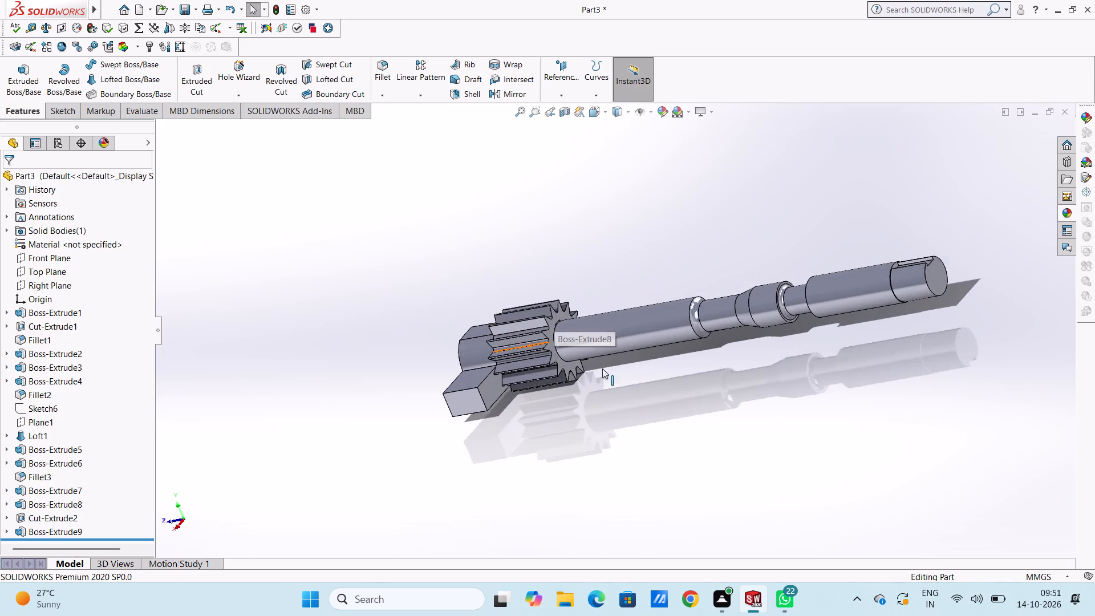
pyautogui.scroll(-5, 595, 379)
pyautogui.scroll(-2, 593, 233)
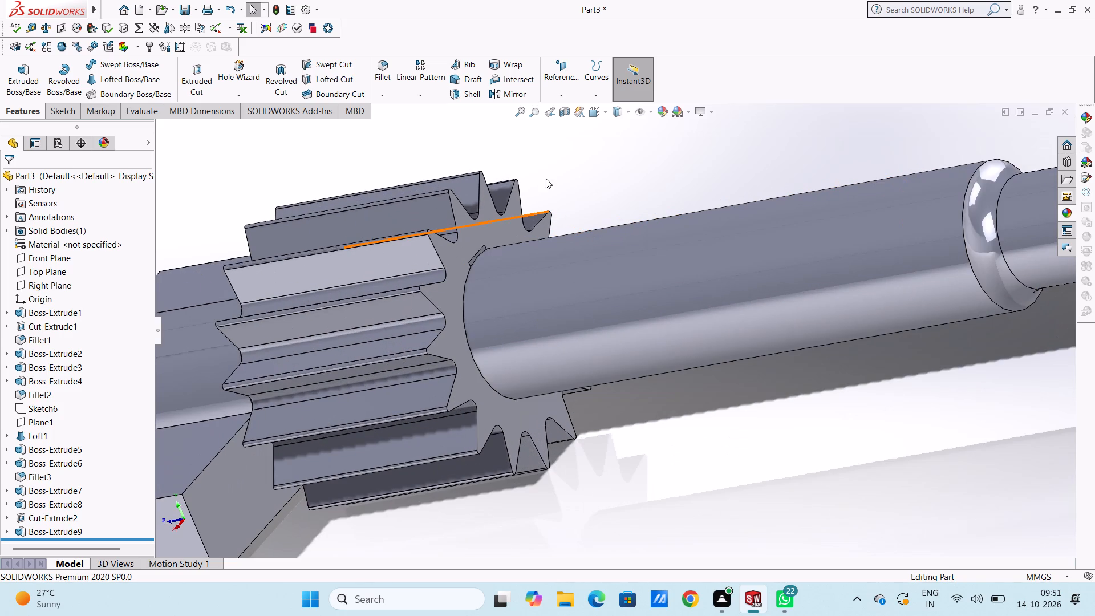
pyautogui.click(382, 70)
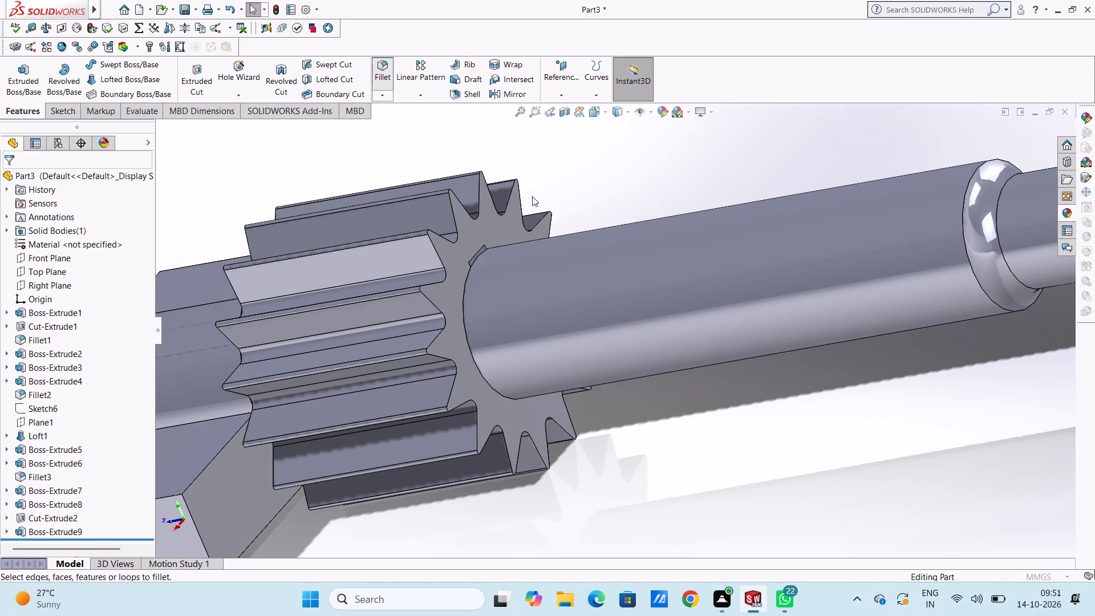
pyautogui.scroll(-2, 527, 208)
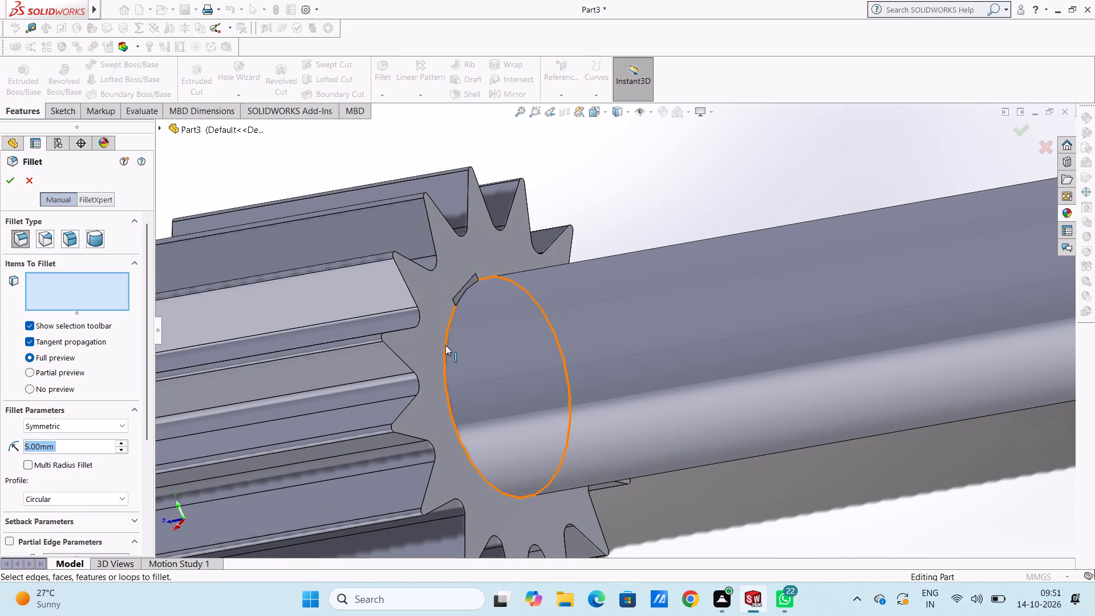
pyautogui.click(445, 346)
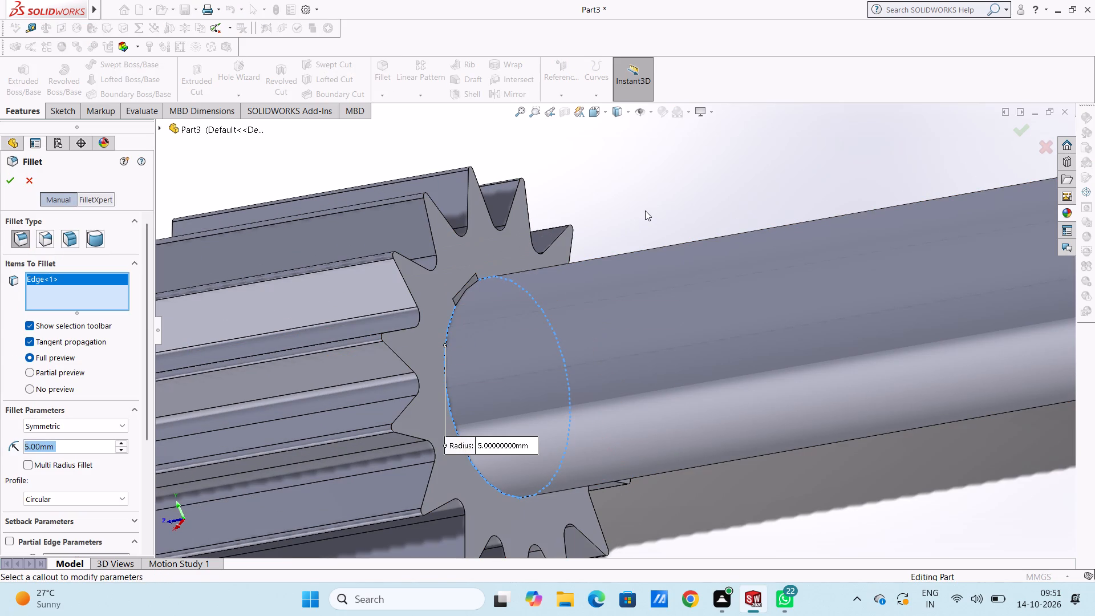
pyautogui.press('1')
pyautogui.press('Return')
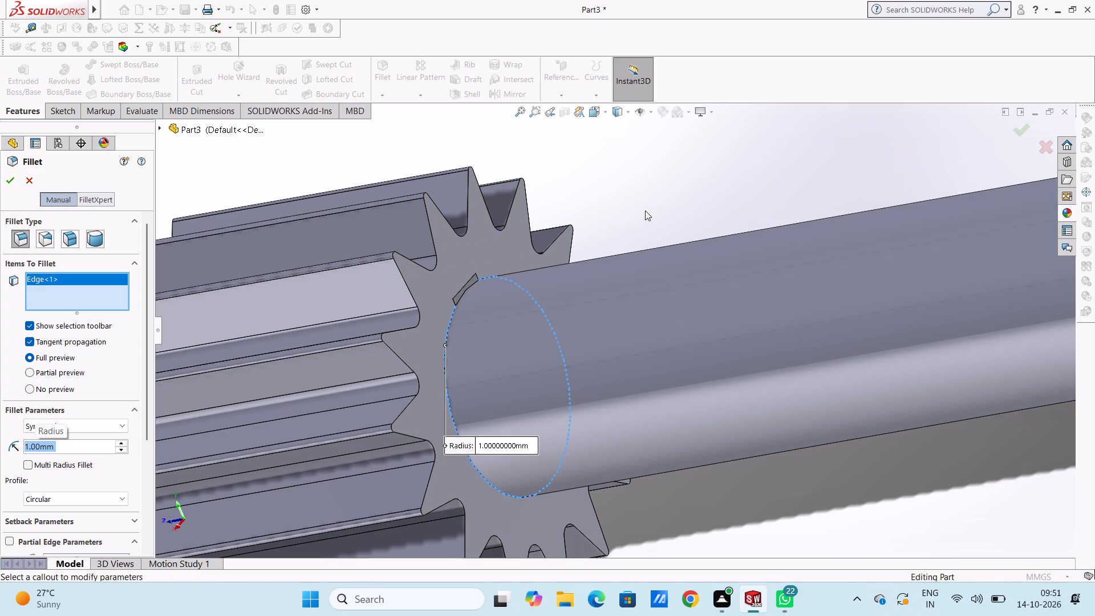
pyautogui.write('0.1')
pyautogui.press('Return')
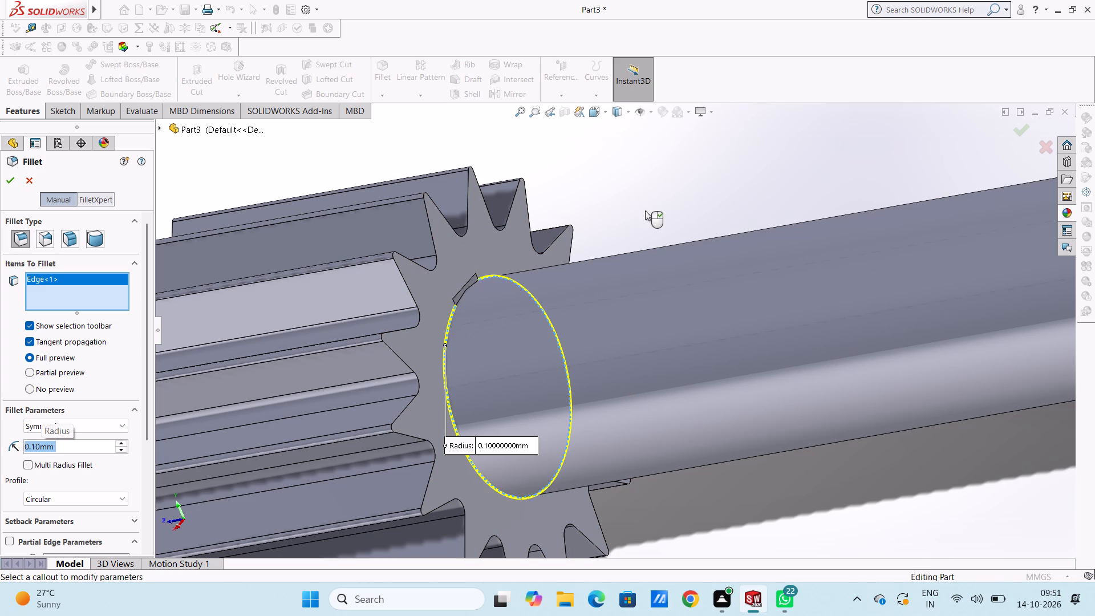
pyautogui.write('0.5')
pyautogui.press('Return')
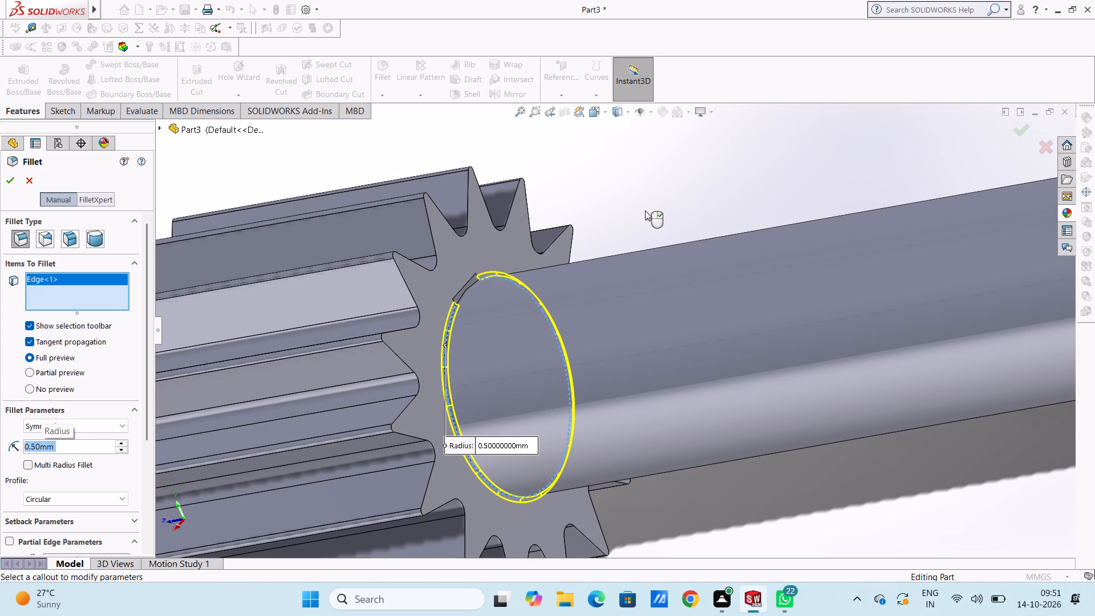
pyautogui.press('1')
pyautogui.press('Return')
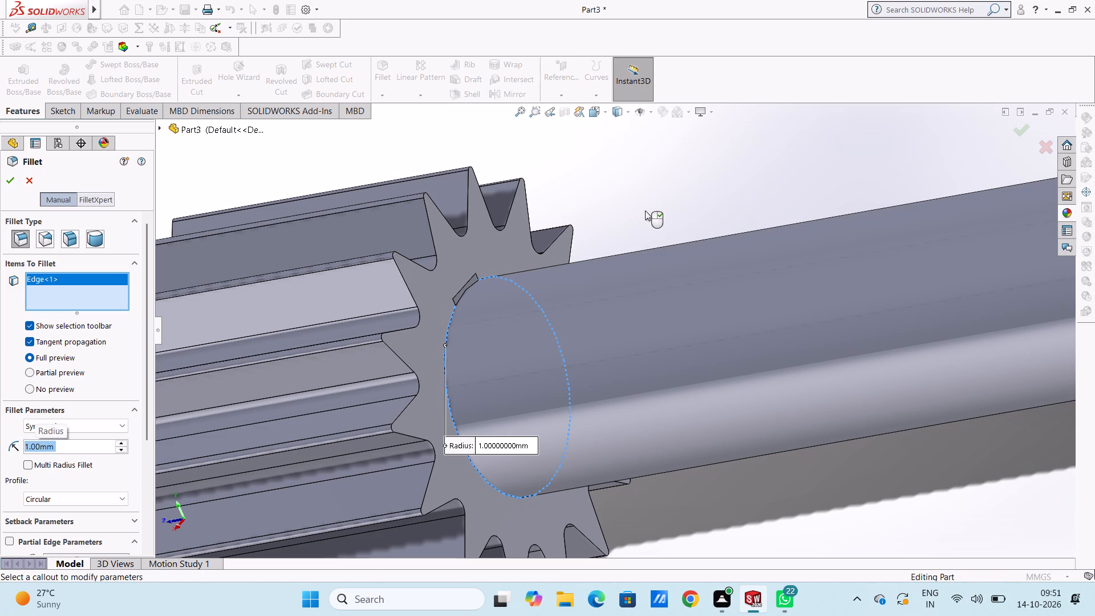
pyautogui.write('0.8')
pyautogui.press('Return')
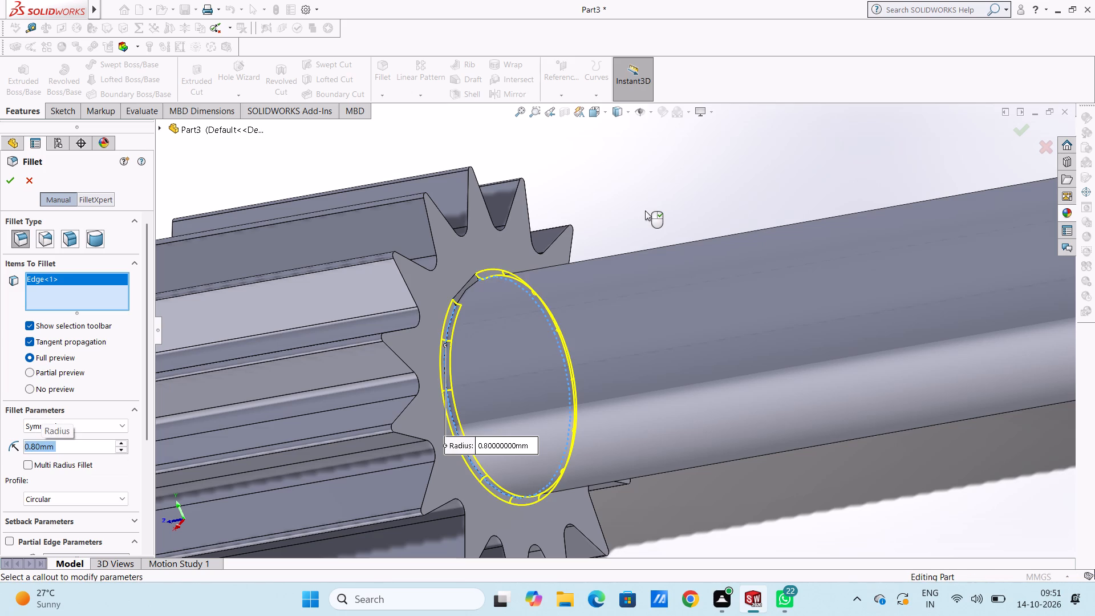
pyautogui.write('0.9')
pyautogui.press('Return')
pyautogui.write('0.8')
pyautogui.press('Return')
pyautogui.scroll(-2, 467, 310)
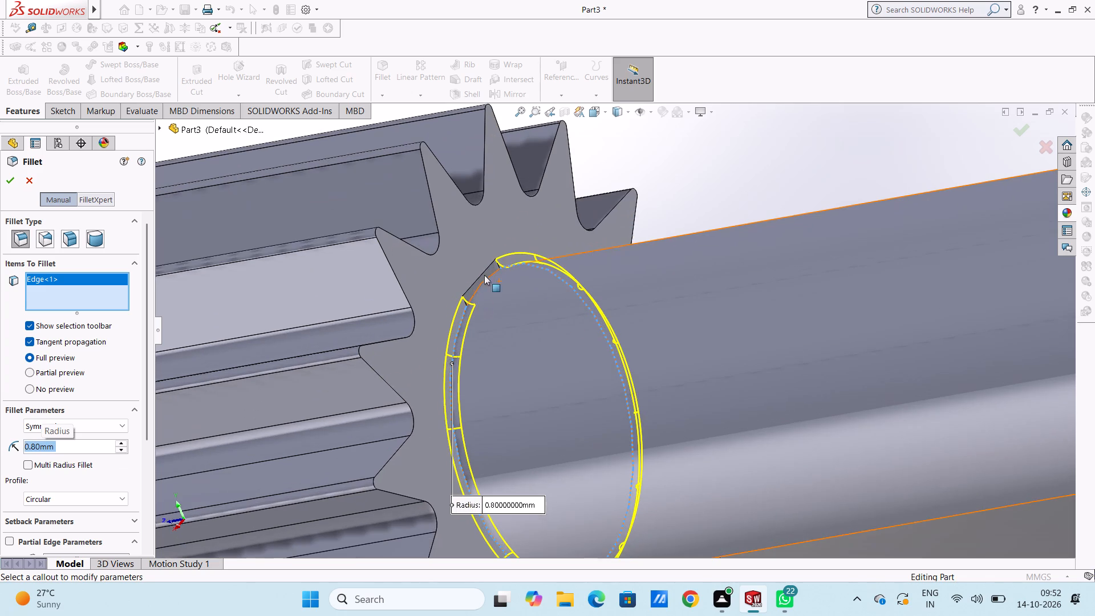
pyautogui.moveTo(507, 263); pyautogui.dragTo(516, 299, button='middle')
pyautogui.scroll(-4, 508, 296)
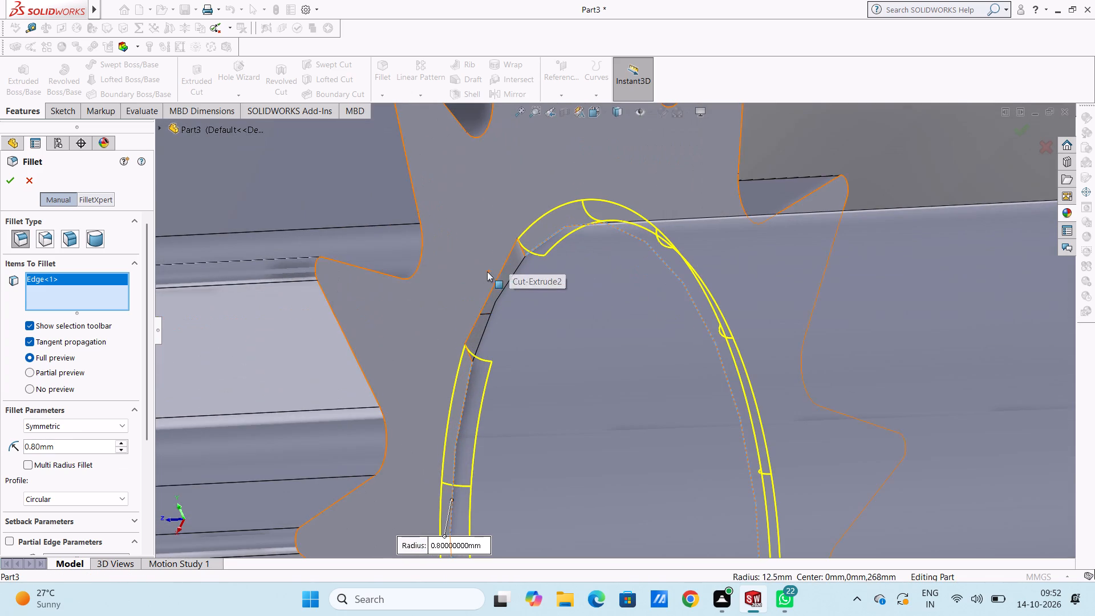
pyautogui.click(502, 291)
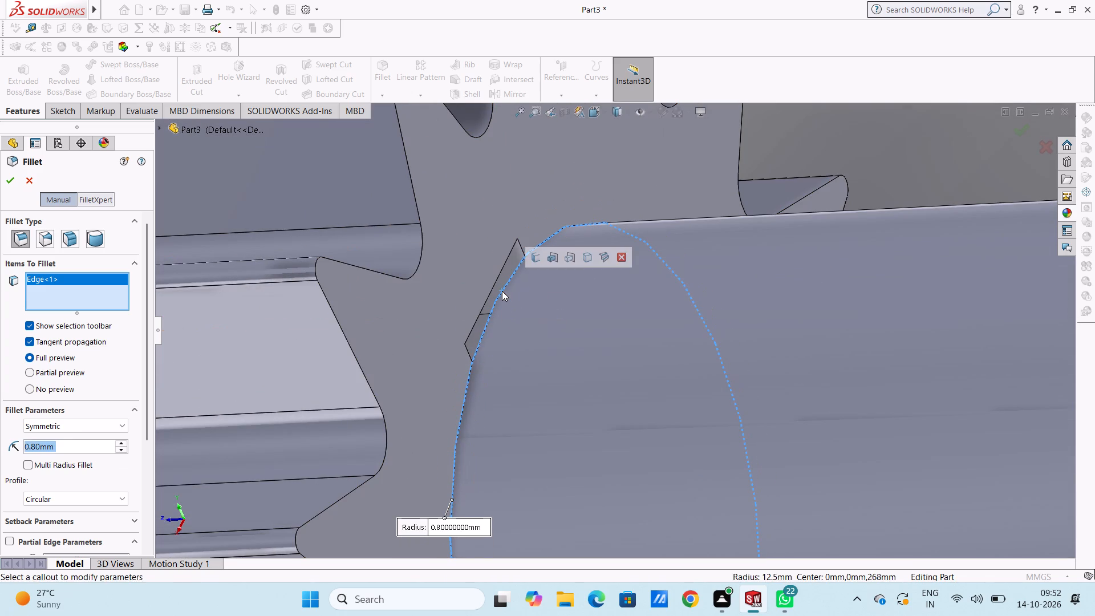
pyautogui.click(502, 291)
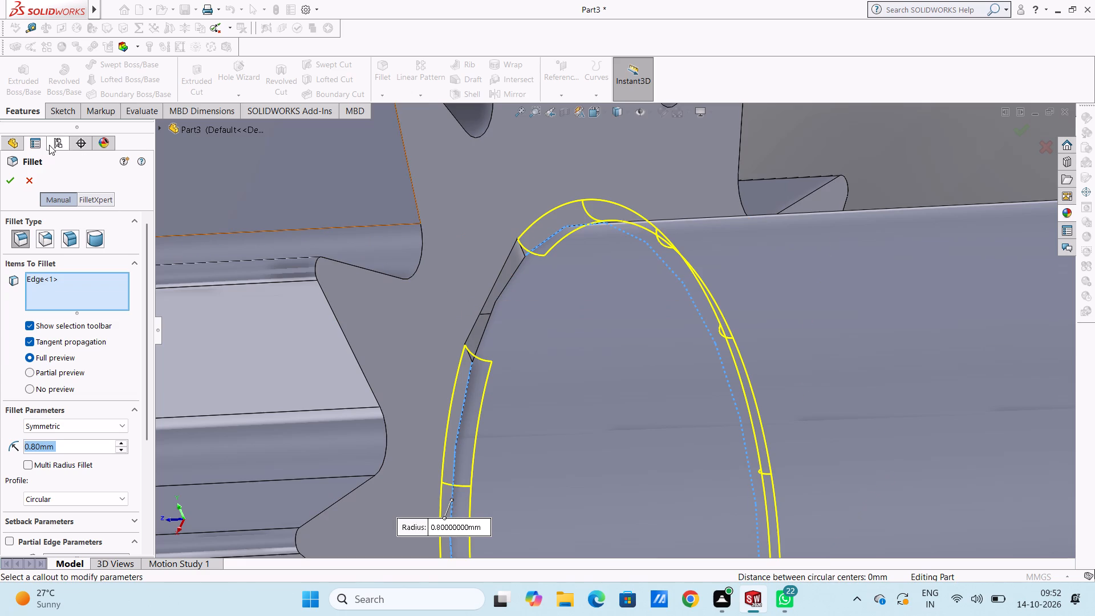
pyautogui.click(11, 181)
# Examine the filleted shaft joint, gear and bearing block from several angles.
pyautogui.scroll(8, 307, 190)
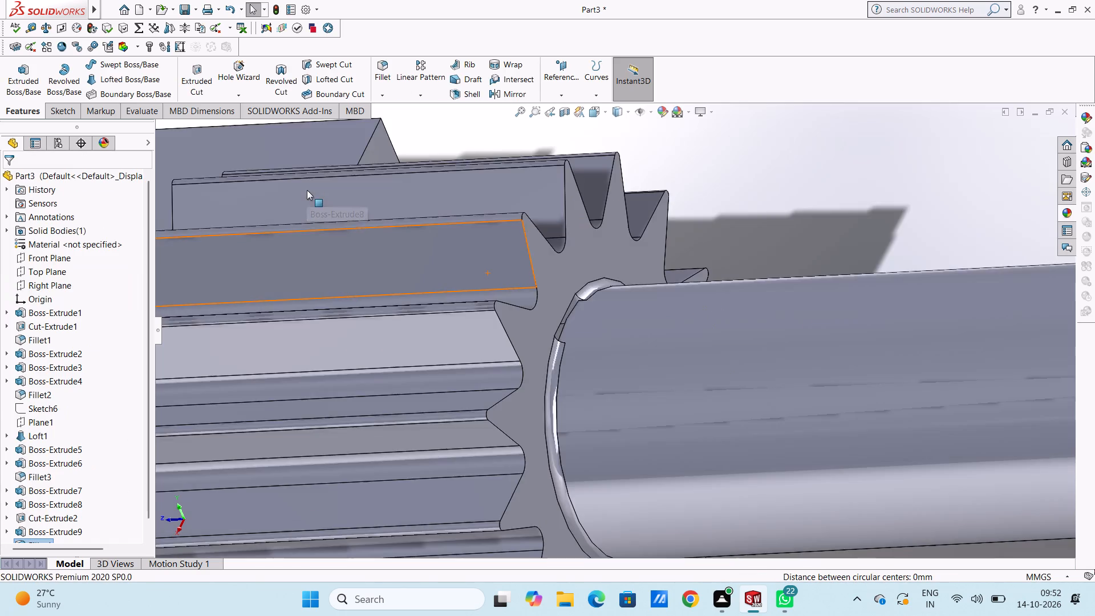
pyautogui.scroll(8, 307, 190)
pyautogui.moveTo(291, 313); pyautogui.dragTo(311, 253, button='middle')
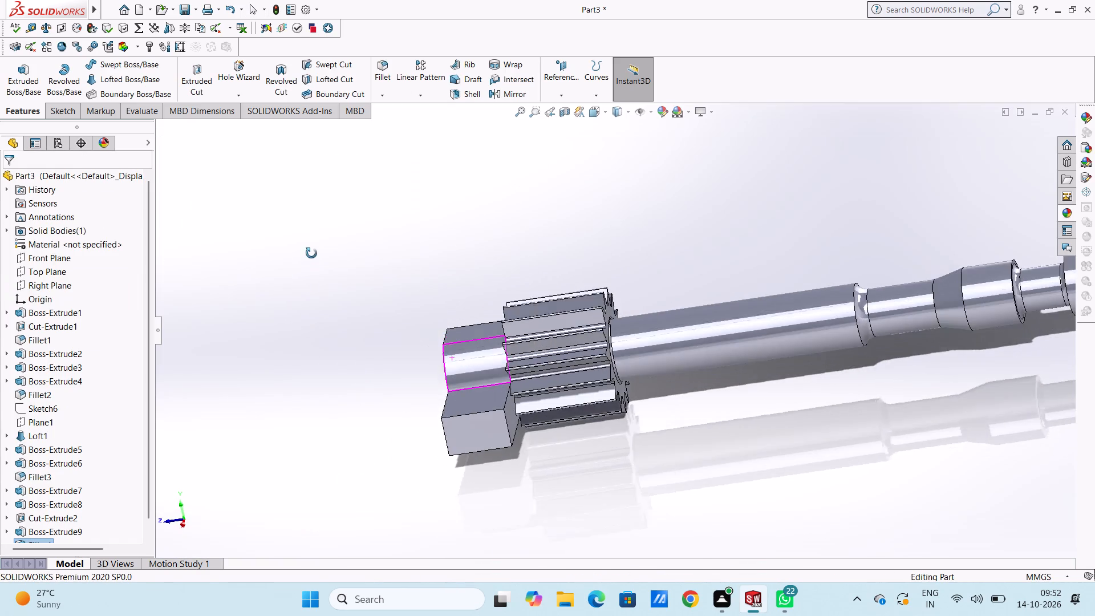
pyautogui.moveTo(311, 253); pyautogui.dragTo(328, 241, button='middle')
pyautogui.scroll(4, 328, 241)
pyautogui.moveTo(678, 365); pyautogui.dragTo(663, 378, button='middle')
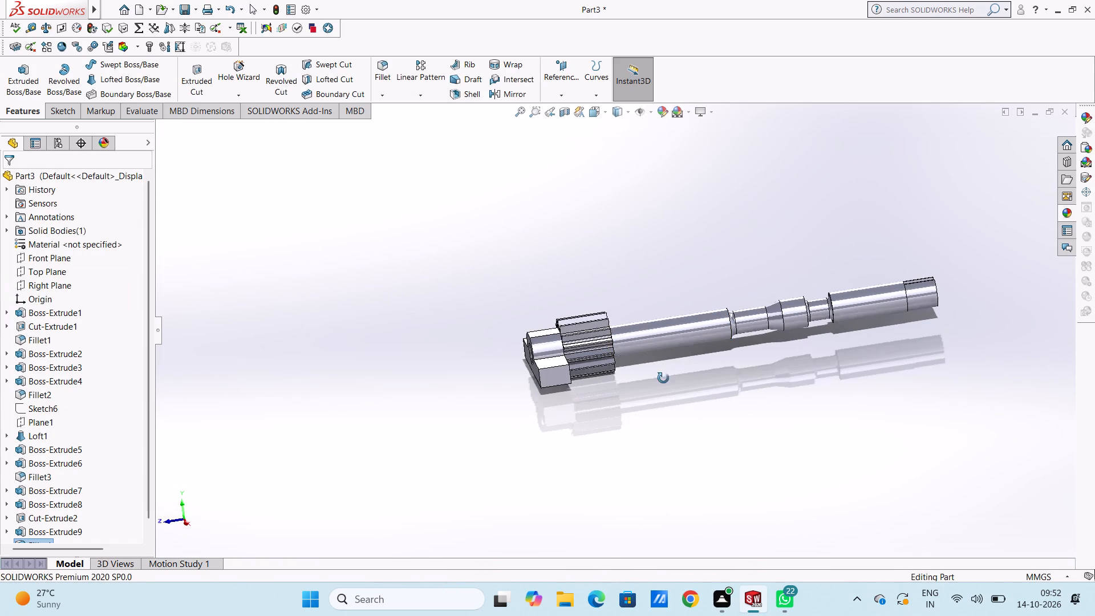
pyautogui.moveTo(663, 378); pyautogui.dragTo(631, 403, button='middle')
pyautogui.moveTo(648, 395); pyautogui.dragTo(700, 364, button='middle')
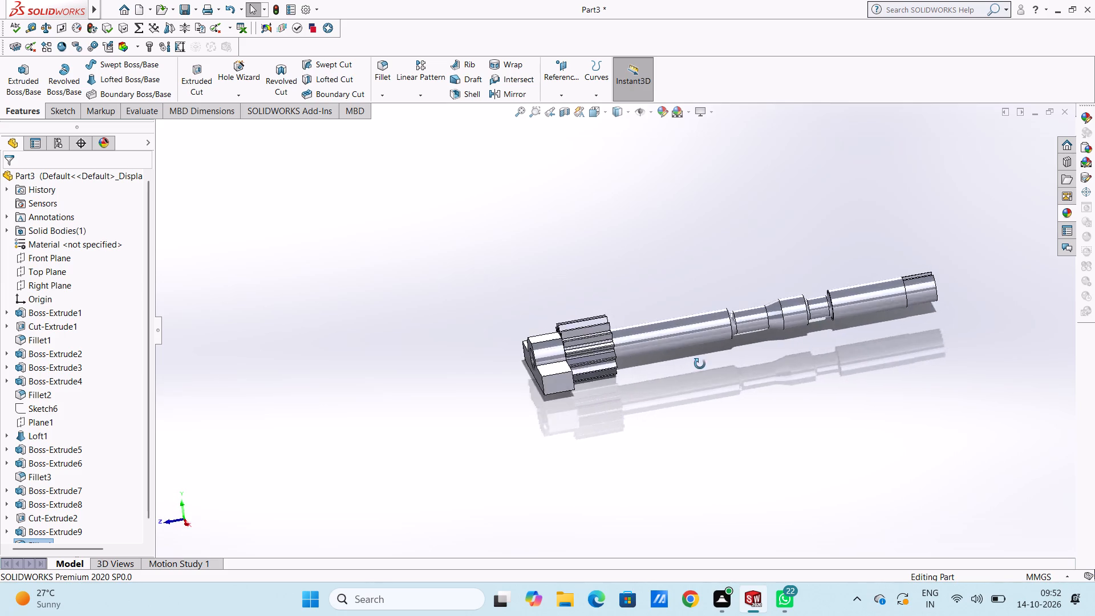
pyautogui.moveTo(700, 364); pyautogui.dragTo(773, 375, button='middle')
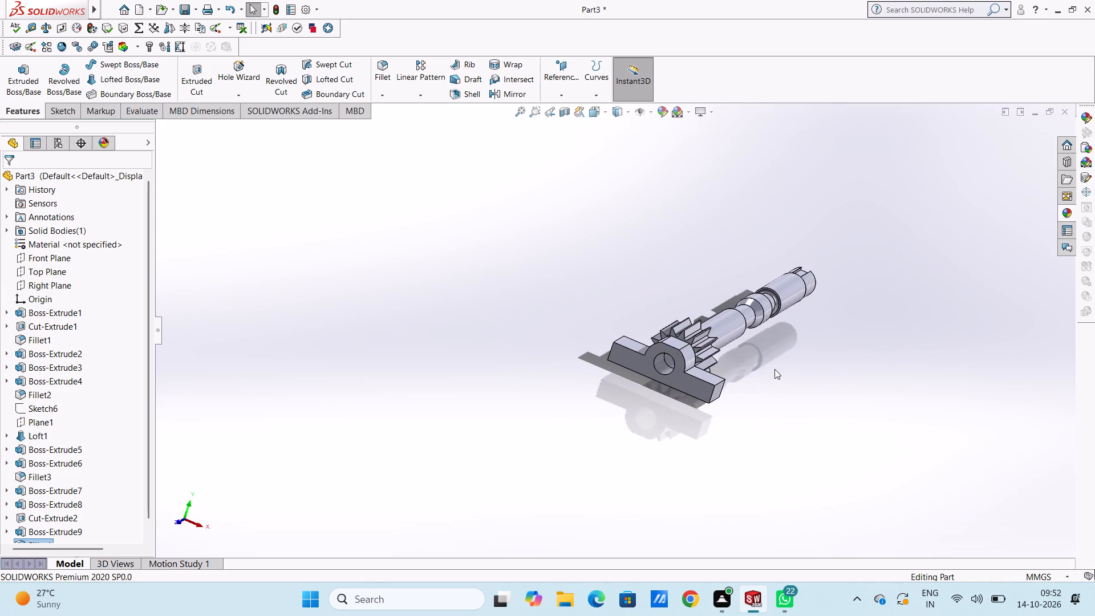
pyautogui.scroll(-3, 739, 393)
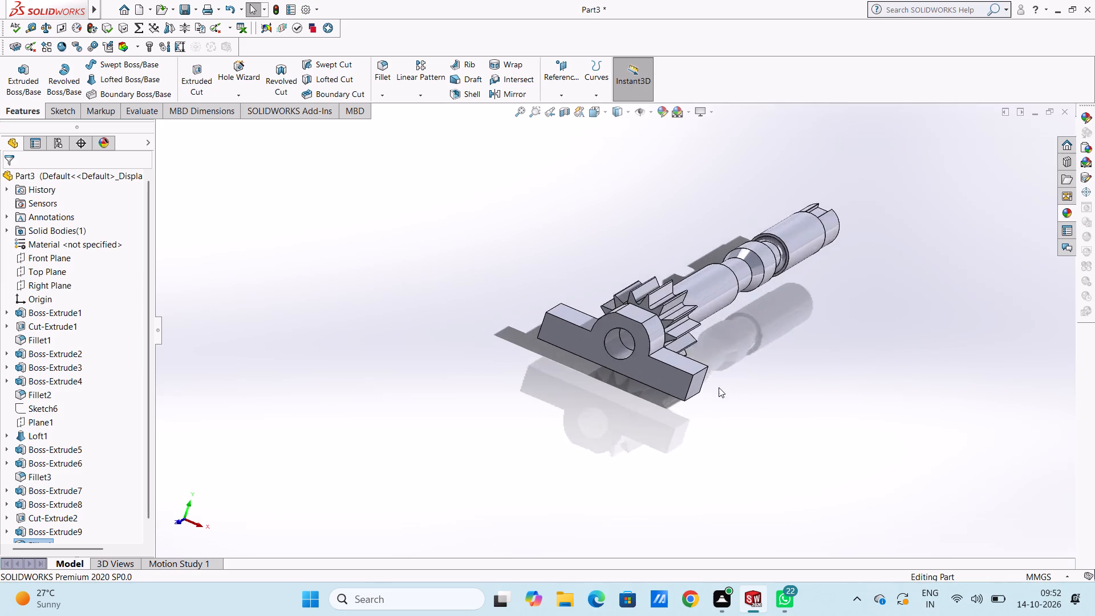
pyautogui.scroll(-1, 719, 387)
pyautogui.scroll(-3, 593, 295)
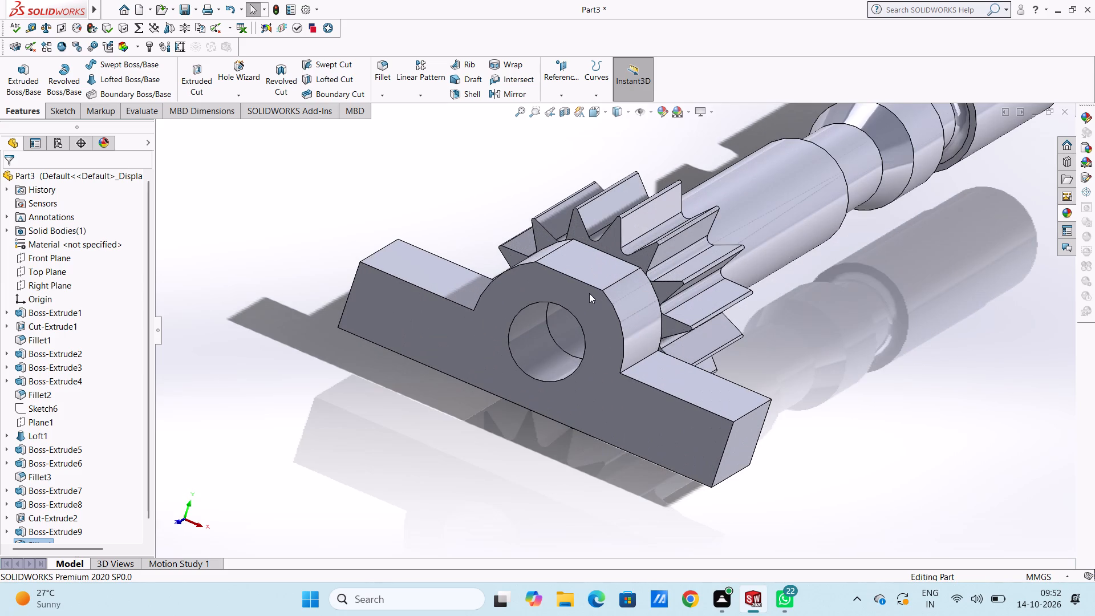
pyautogui.scroll(3, 641, 310)
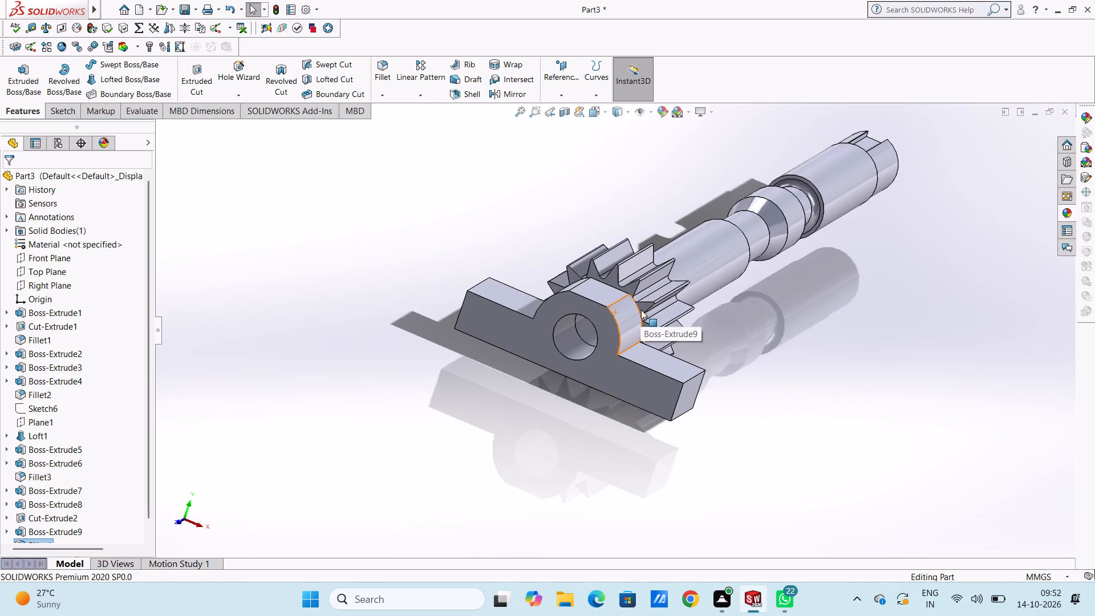
pyautogui.moveTo(826, 295); pyautogui.dragTo(820, 286, button='middle')
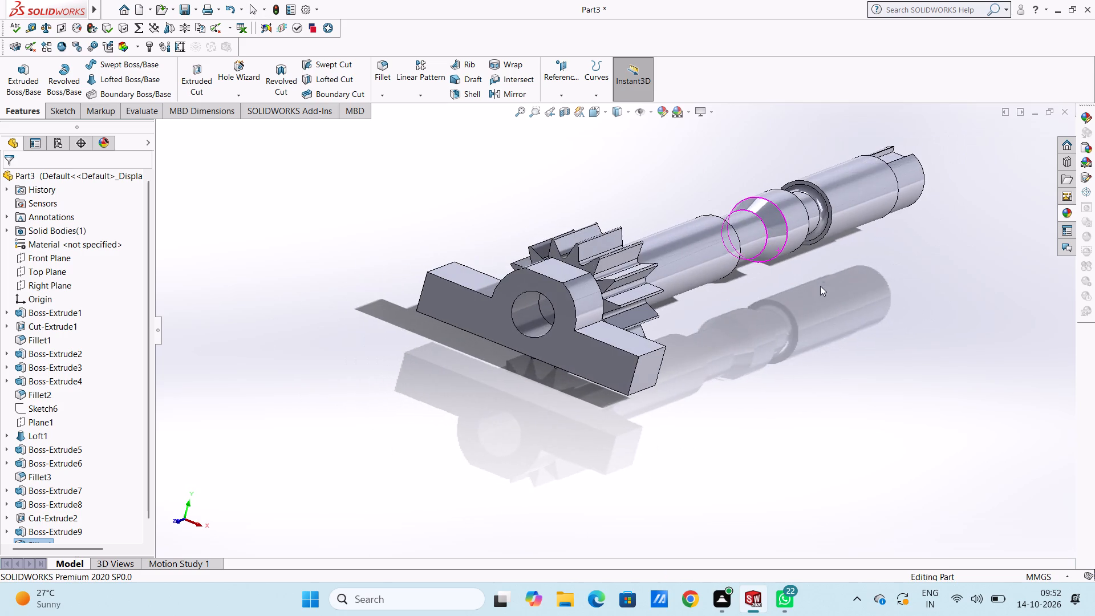
pyautogui.scroll(3, 778, 290)
pyautogui.moveTo(763, 354); pyautogui.dragTo(726, 332, button='middle')
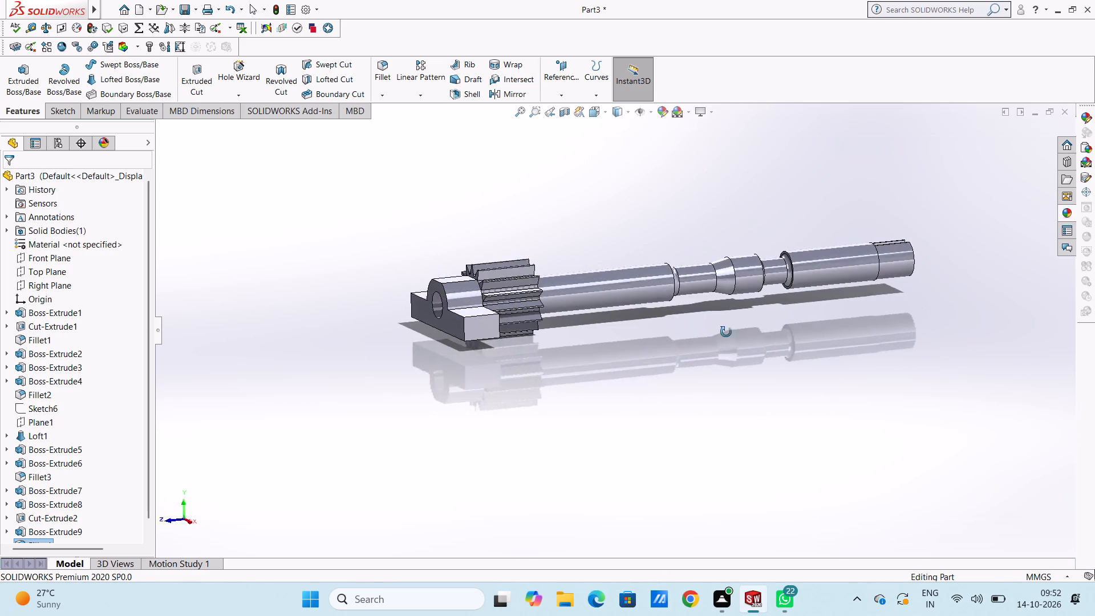
pyautogui.moveTo(726, 332); pyautogui.dragTo(743, 321, button='middle')
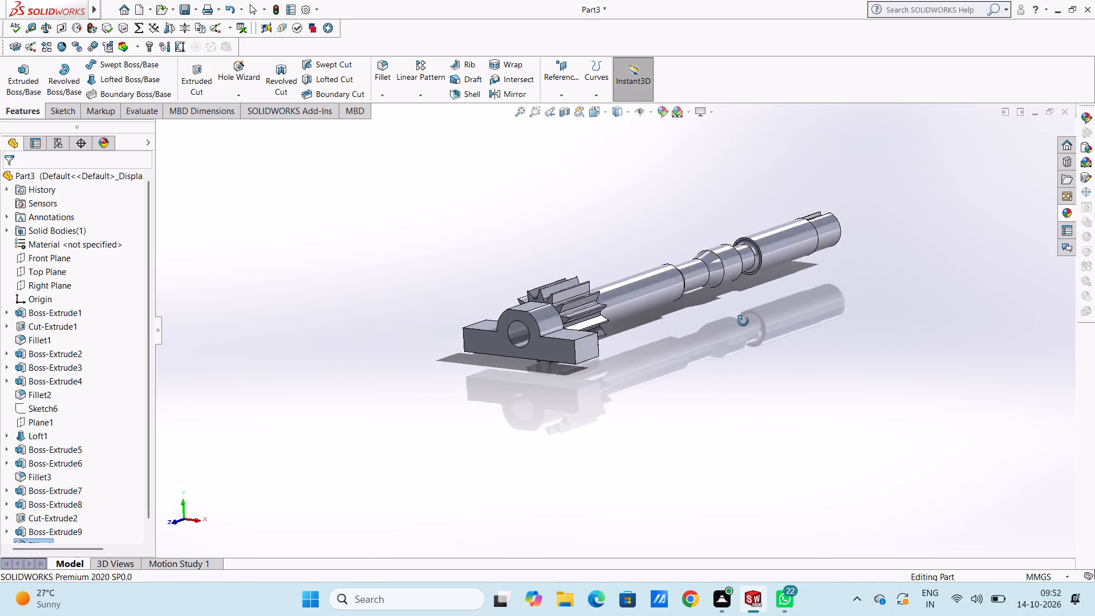
pyautogui.moveTo(743, 321); pyautogui.dragTo(745, 341, button='middle')
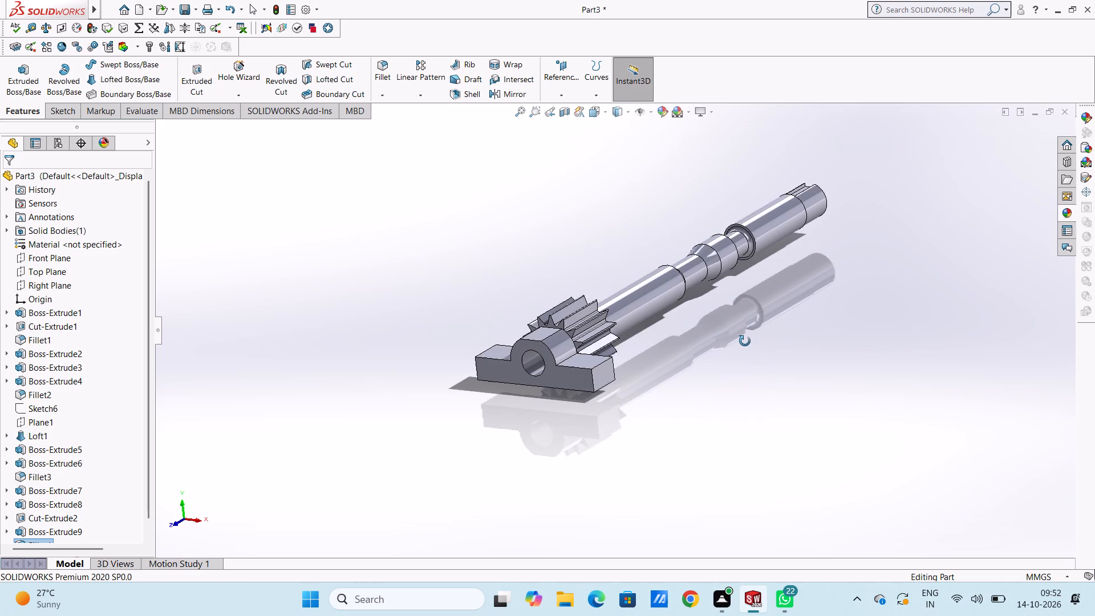
pyautogui.moveTo(745, 341); pyautogui.dragTo(741, 303, button='middle')
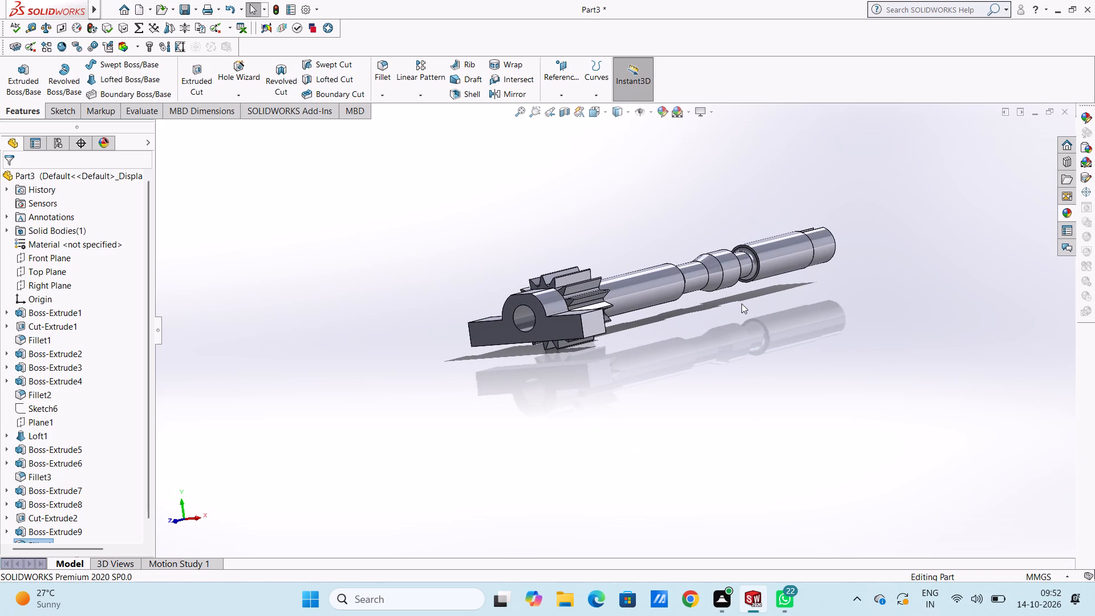
# Start a sketch on the bearing block's front face and begin a circle centred on the bore at the origin.
pyautogui.hotkey('ctrl', '1')
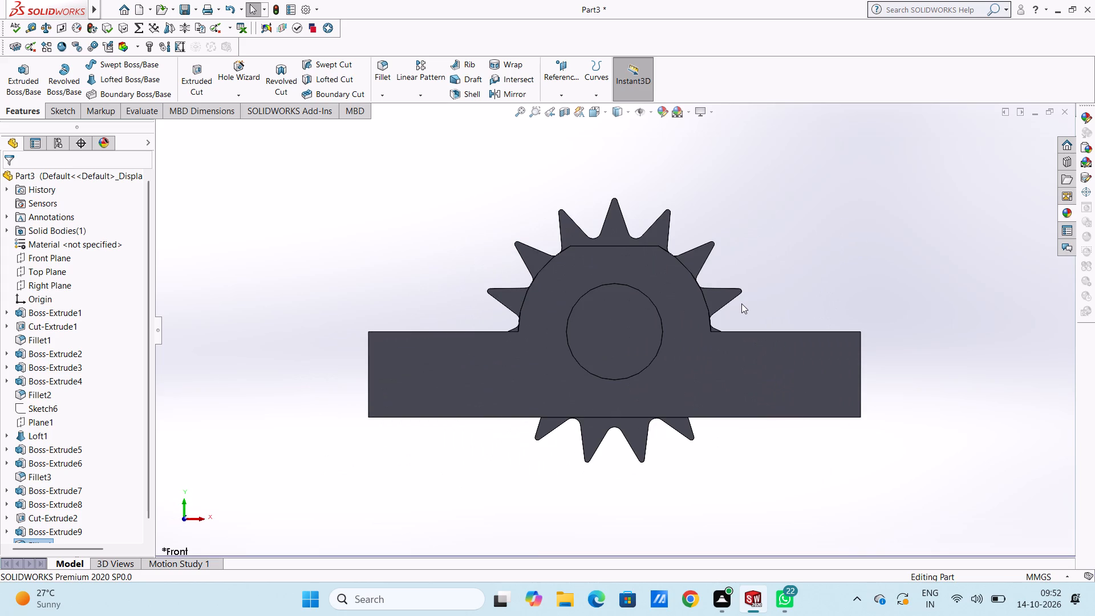
pyautogui.scroll(4, 741, 303)
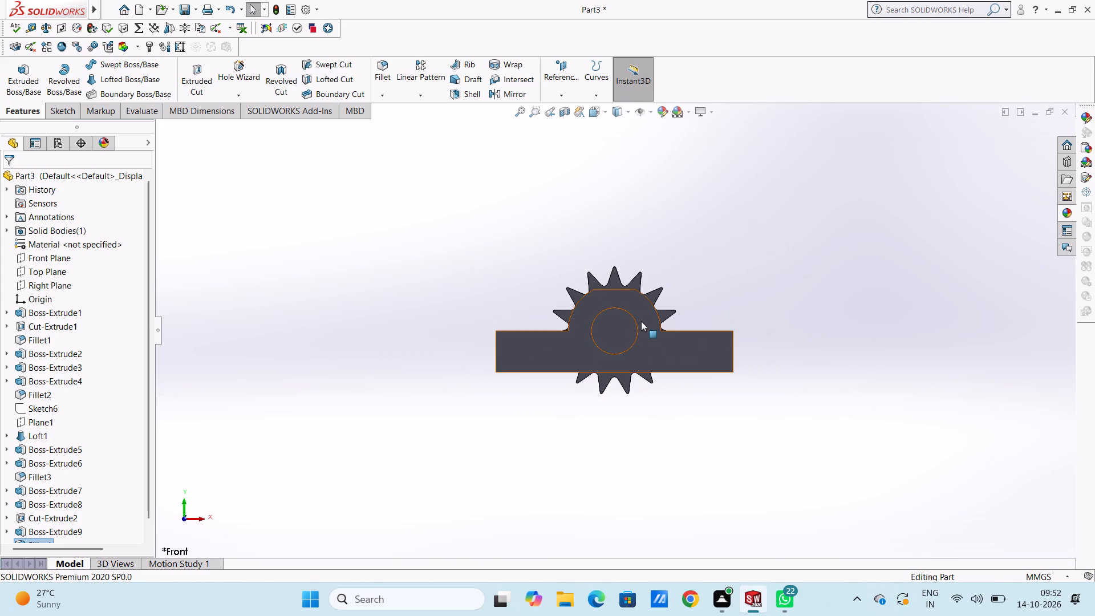
pyautogui.click(643, 314)
pyautogui.click(690, 282)
pyautogui.click(697, 275)
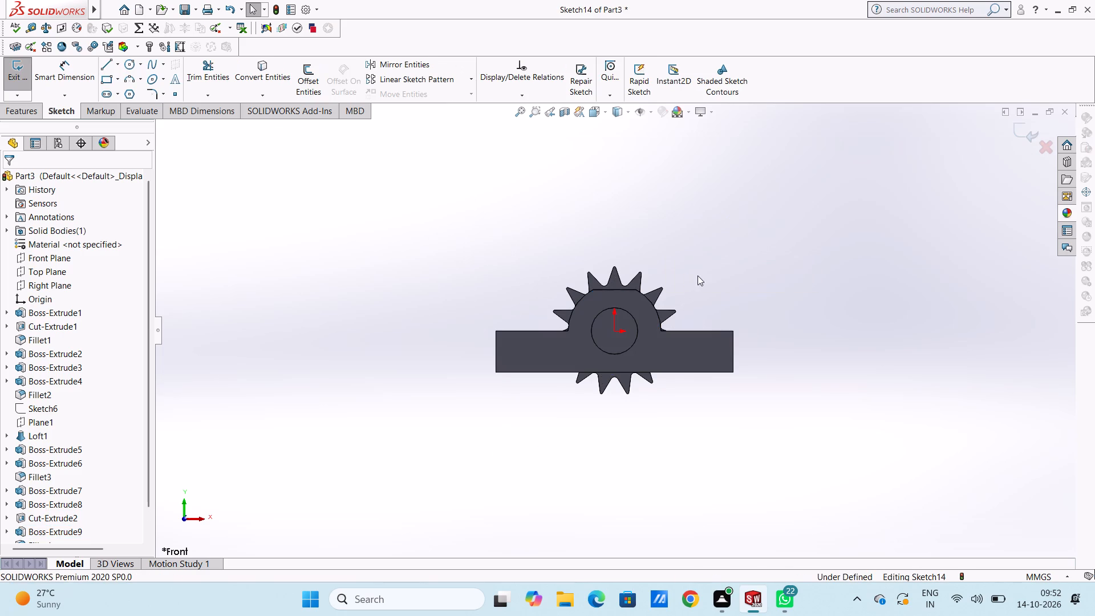
pyautogui.click(130, 59)
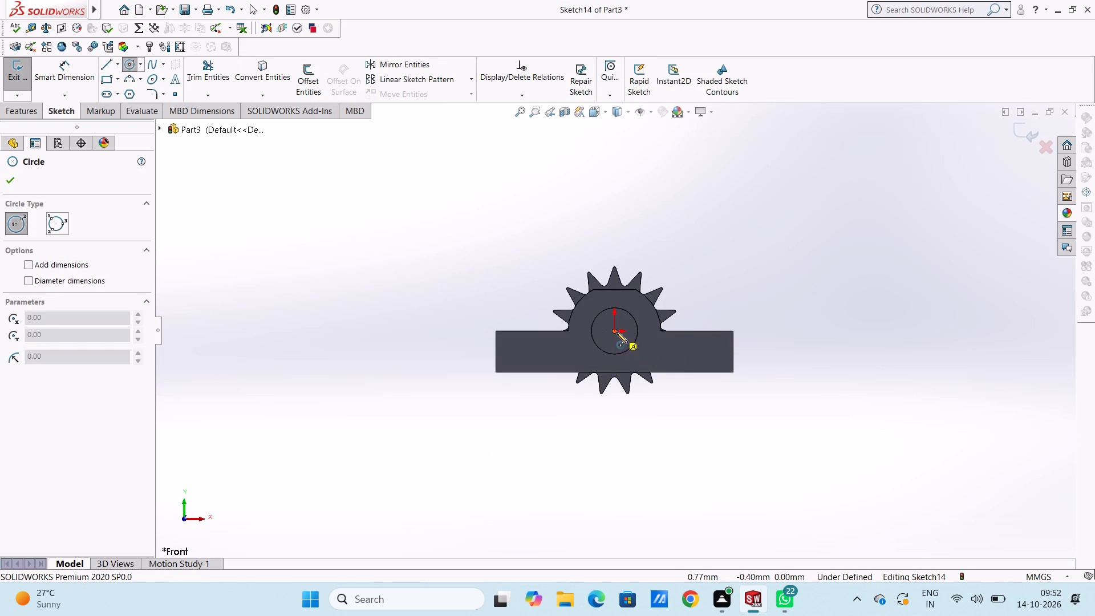
pyautogui.click(617, 332)
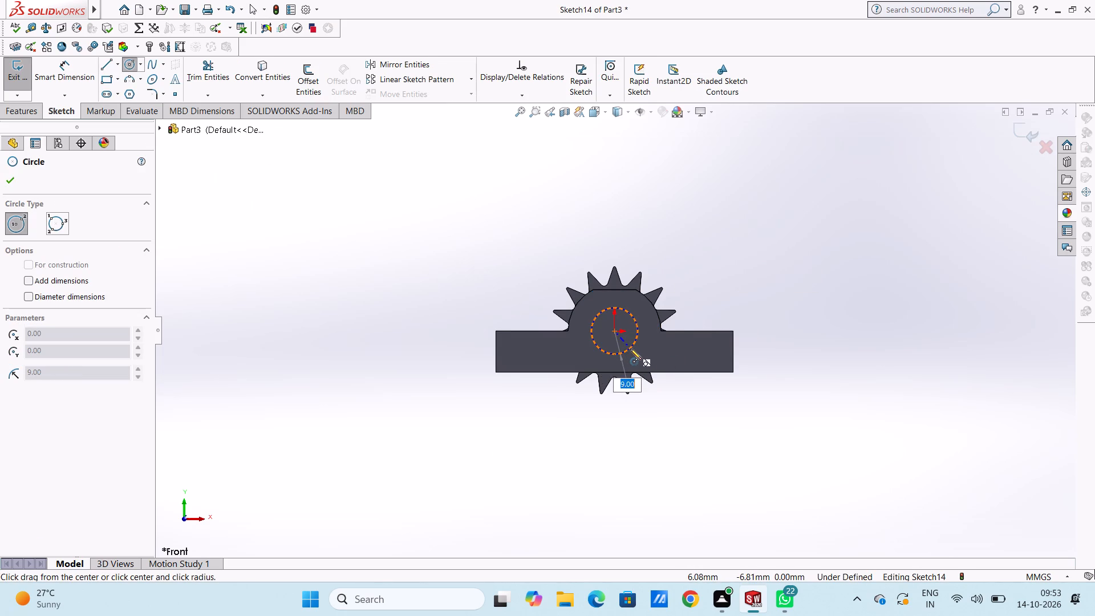
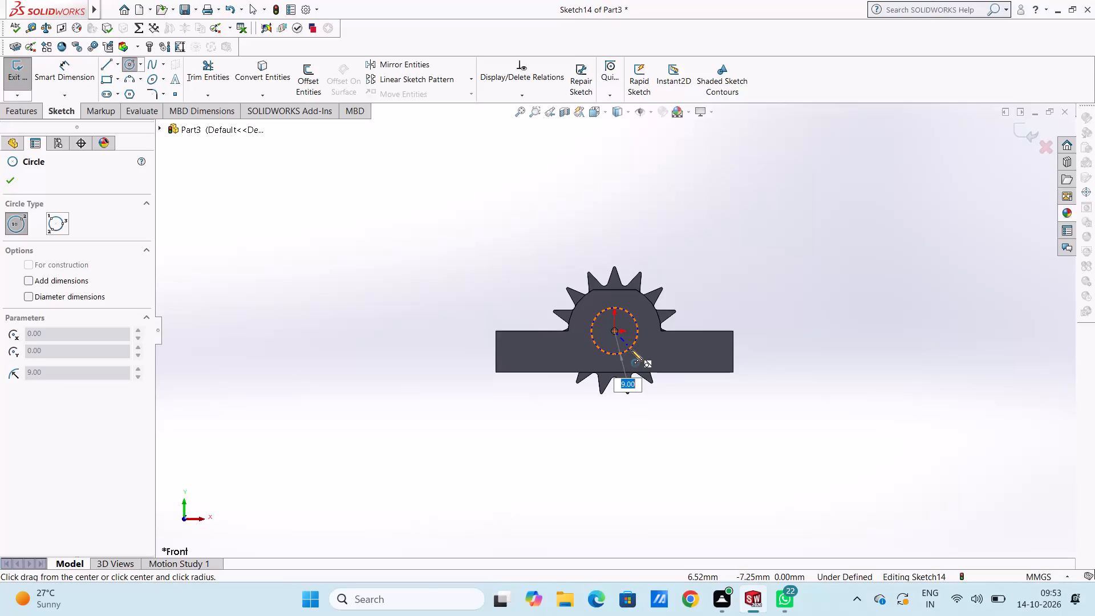
# Complete the 9 mm radius circle centred on the origin on the block's front face and dimension its diameter at 18 mm.
pyautogui.click(631, 349)
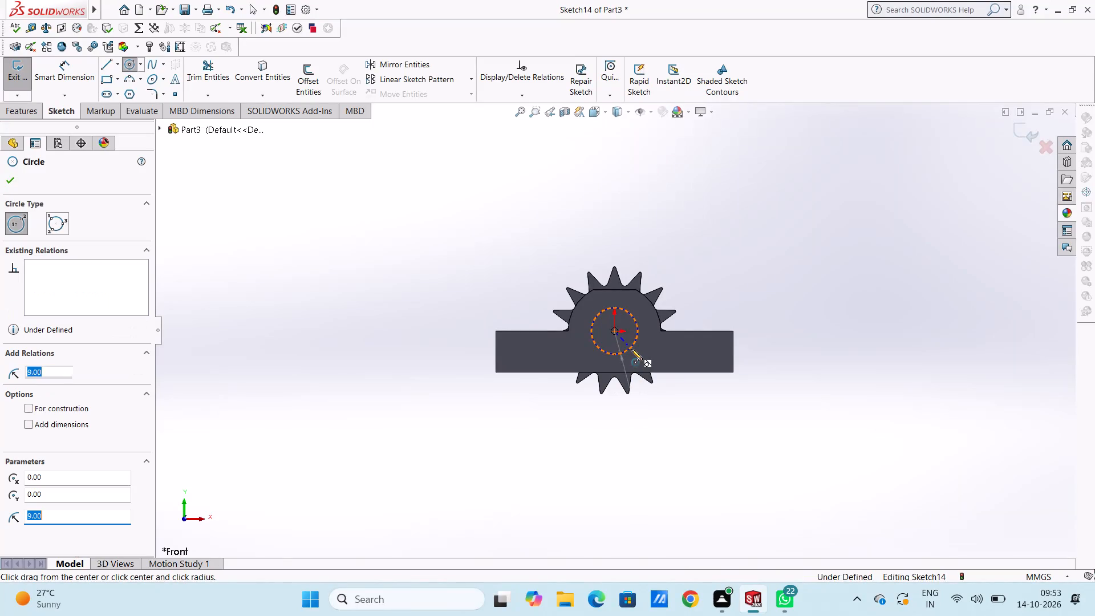
pyautogui.click(6, 181)
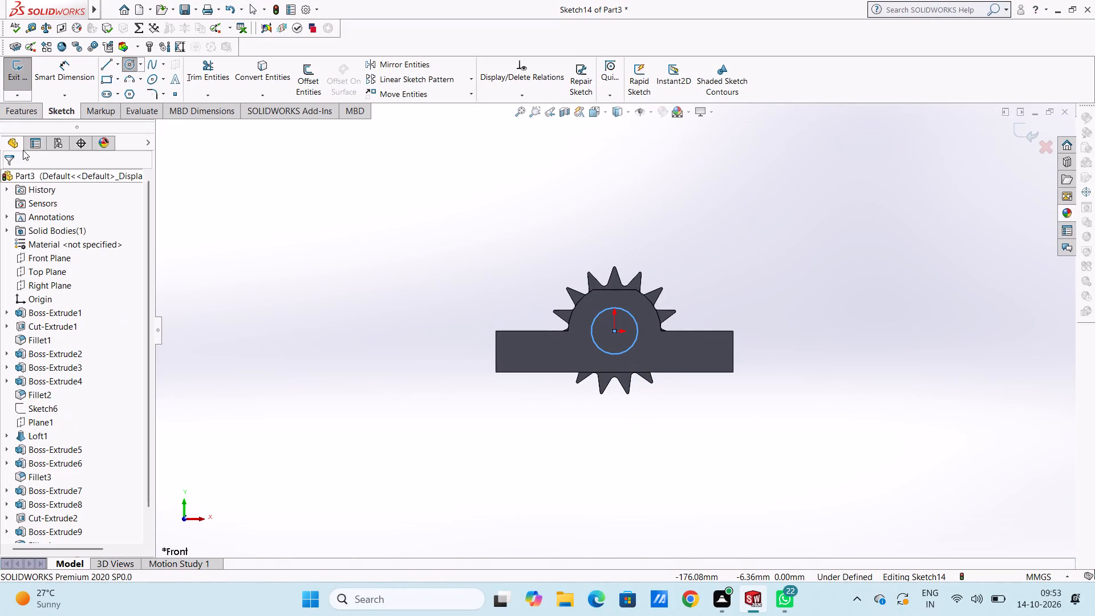
pyautogui.click(69, 82)
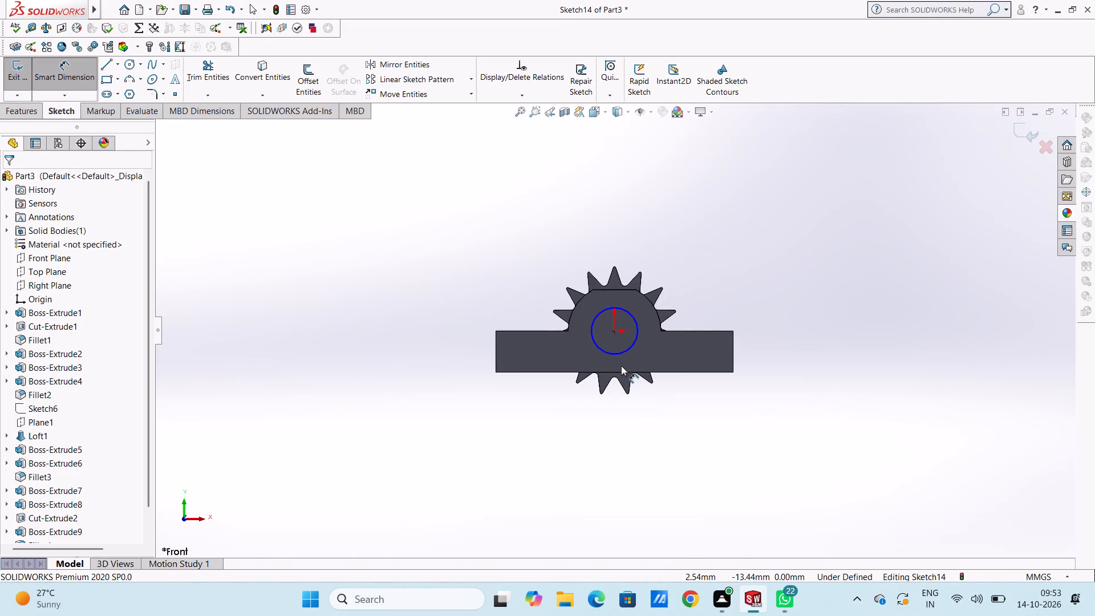
pyautogui.click(619, 355)
pyautogui.click(315, 460)
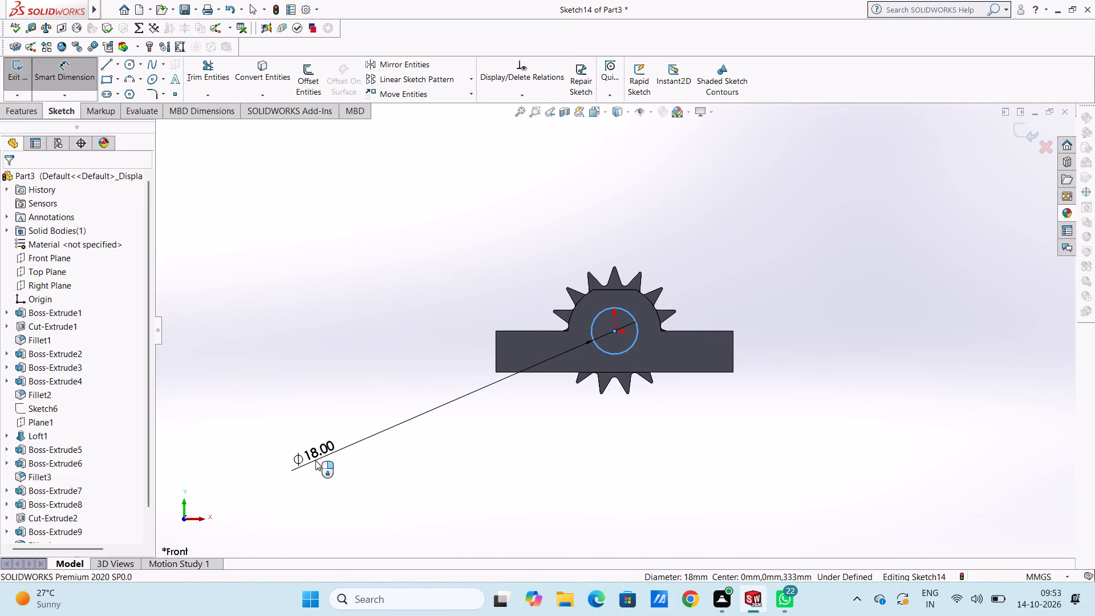
pyautogui.click(272, 449)
pyautogui.click(271, 446)
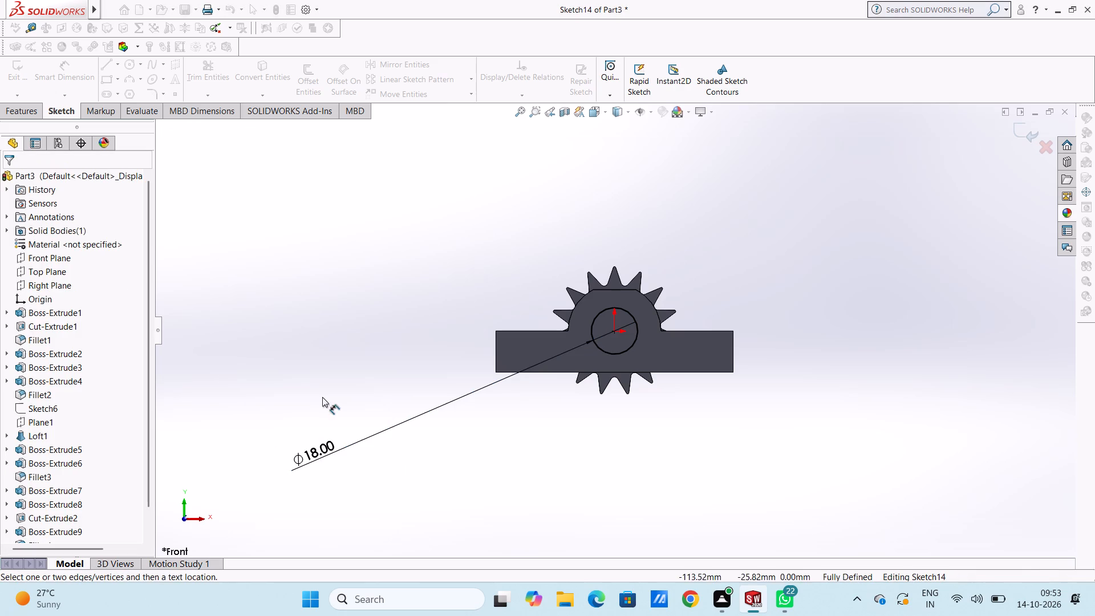
pyautogui.moveTo(492, 305); pyautogui.dragTo(445, 335, button='middle')
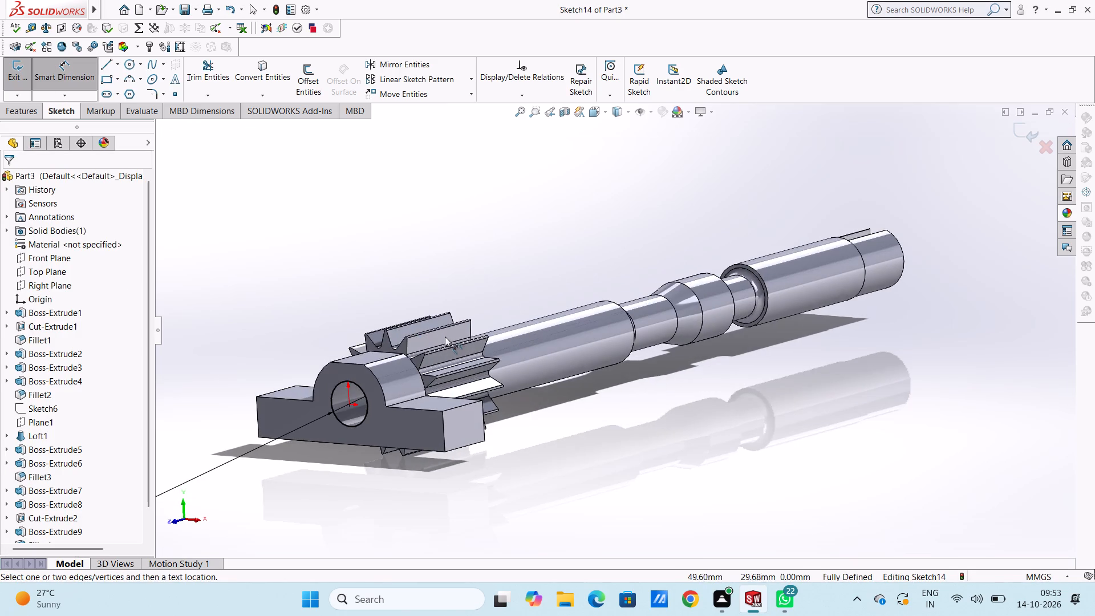
pyautogui.scroll(4, 444, 309)
pyautogui.moveTo(453, 336); pyautogui.dragTo(425, 336, button='middle')
pyautogui.scroll(-4, 448, 360)
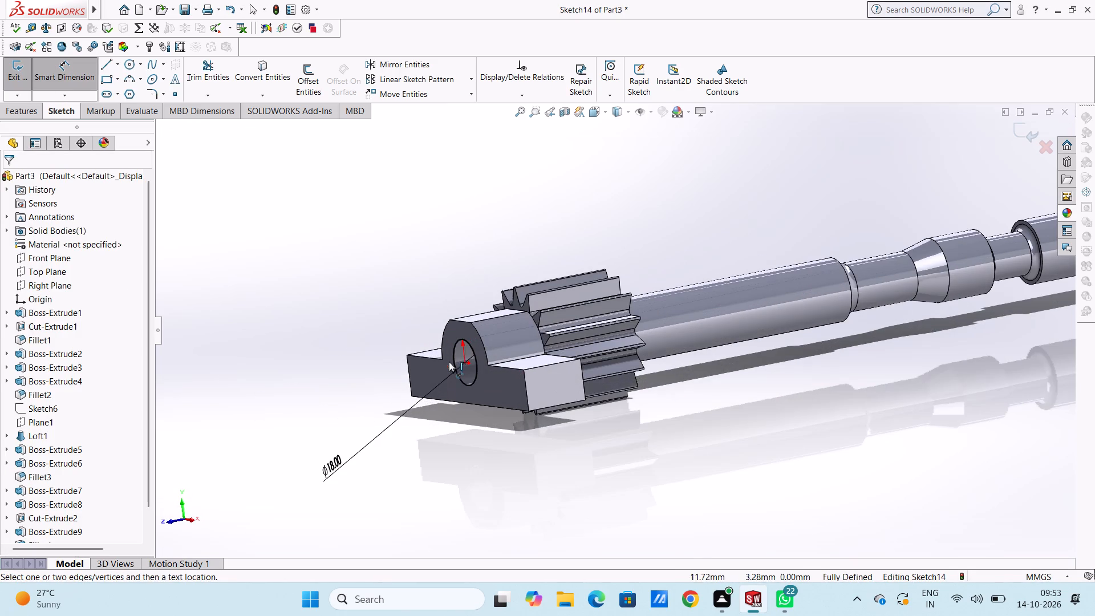
pyautogui.click(83, 85)
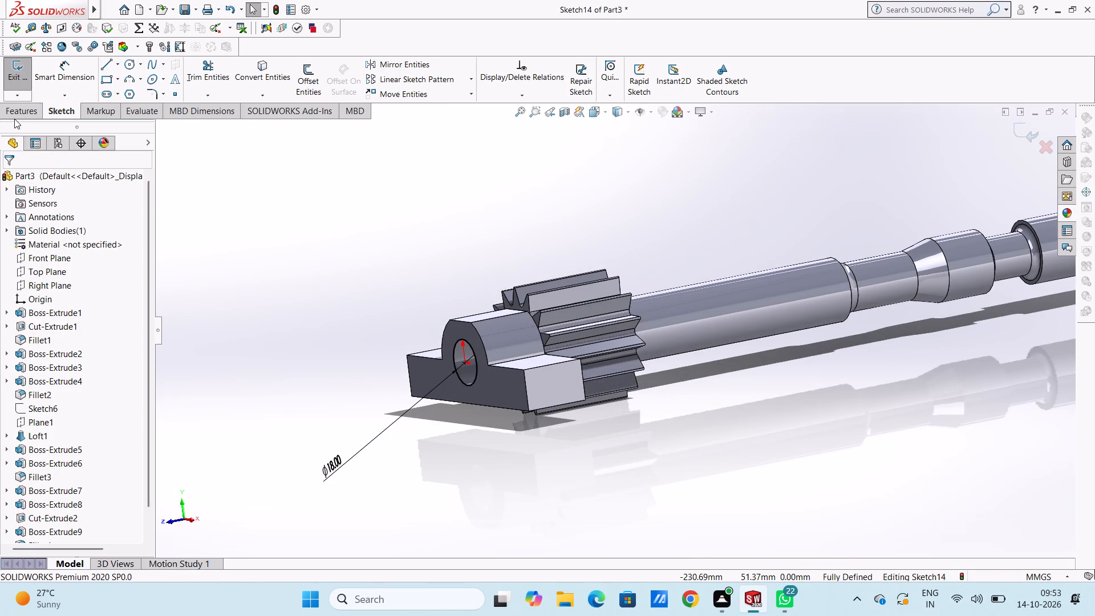
# Extrude the 18 mm circle outward from the block's front face as a blind boss 10 mm deep with merged result.
pyautogui.click(15, 118)
pyautogui.click(17, 68)
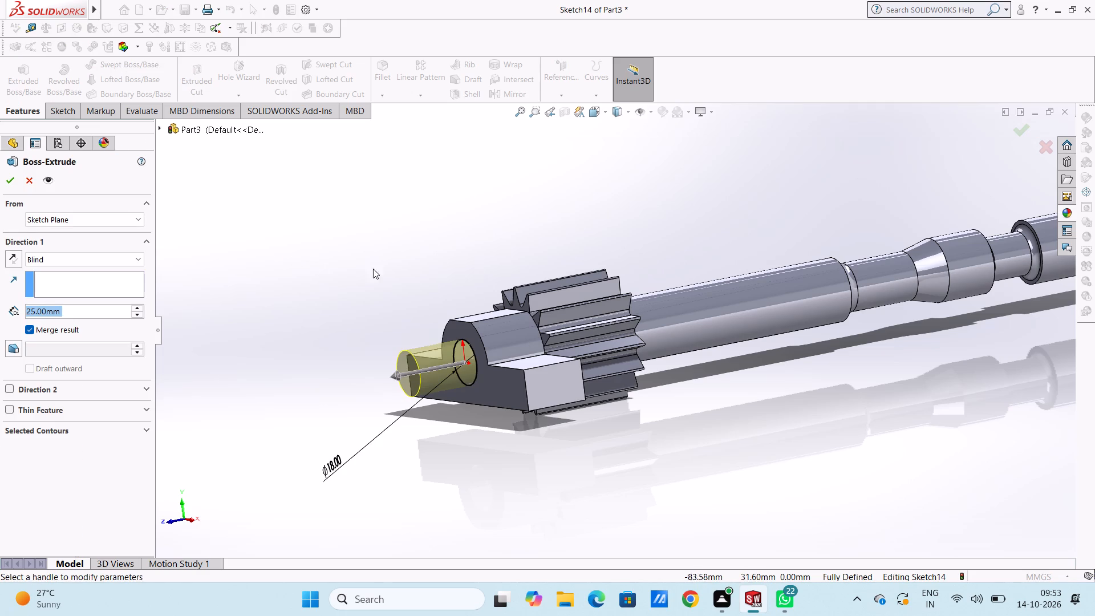
pyautogui.scroll(3, 427, 270)
pyautogui.scroll(-1, 723, 295)
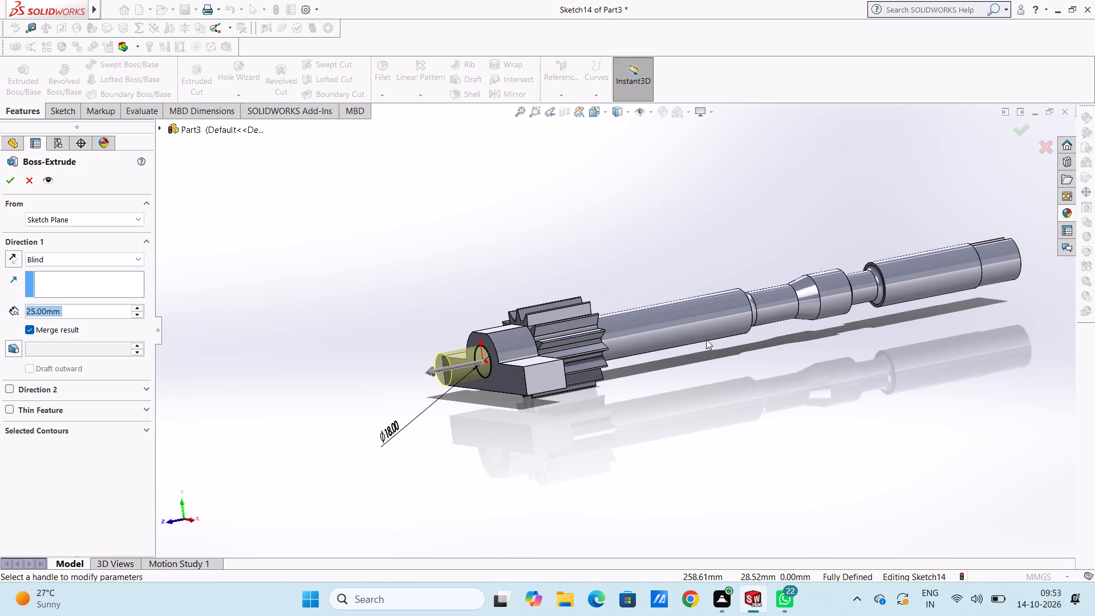
pyautogui.scroll(2, 706, 339)
pyautogui.moveTo(747, 389); pyautogui.dragTo(725, 415, button='middle')
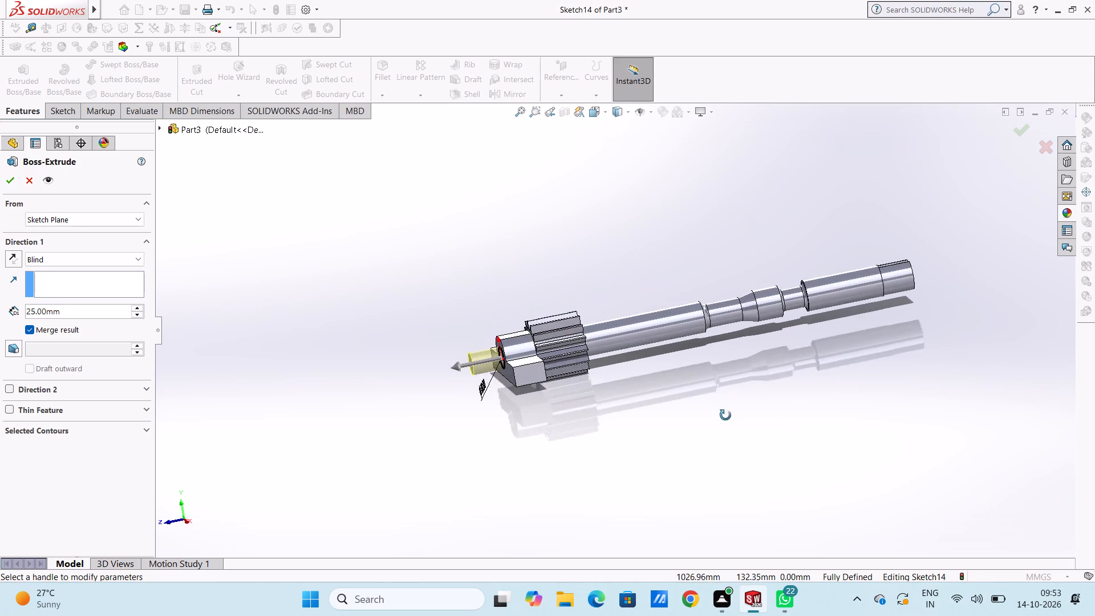
pyautogui.moveTo(725, 415); pyautogui.dragTo(728, 434, button='middle')
pyautogui.moveTo(591, 289); pyautogui.dragTo(591, 372, button='middle')
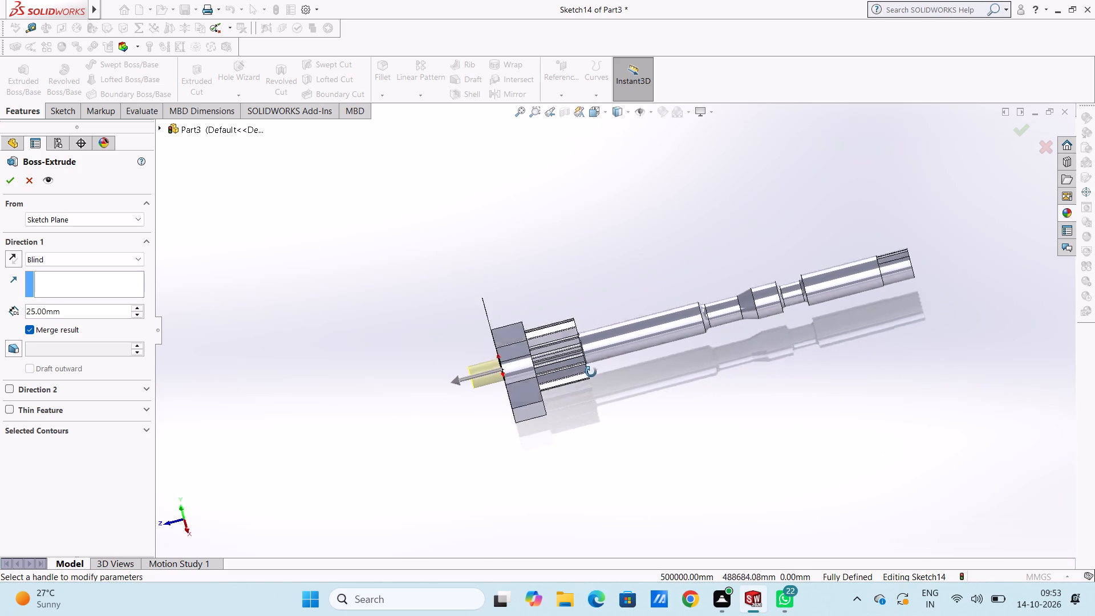
pyautogui.moveTo(591, 372); pyautogui.dragTo(602, 392, button='middle')
pyautogui.scroll(-4, 523, 381)
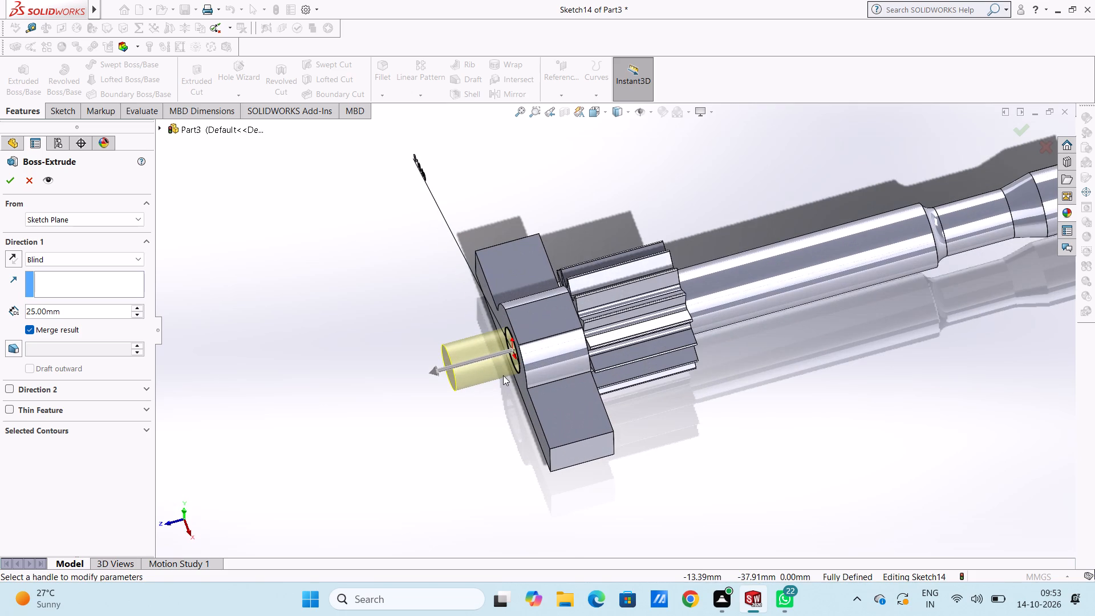
pyautogui.doubleClick(99, 308)
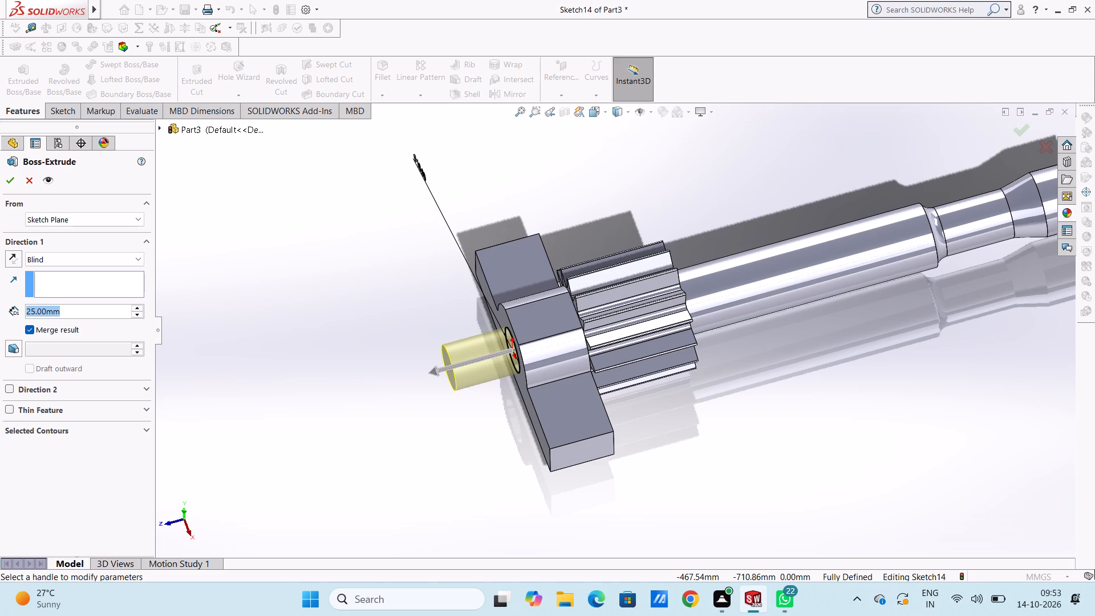
pyautogui.write('10')
pyautogui.press('Return')
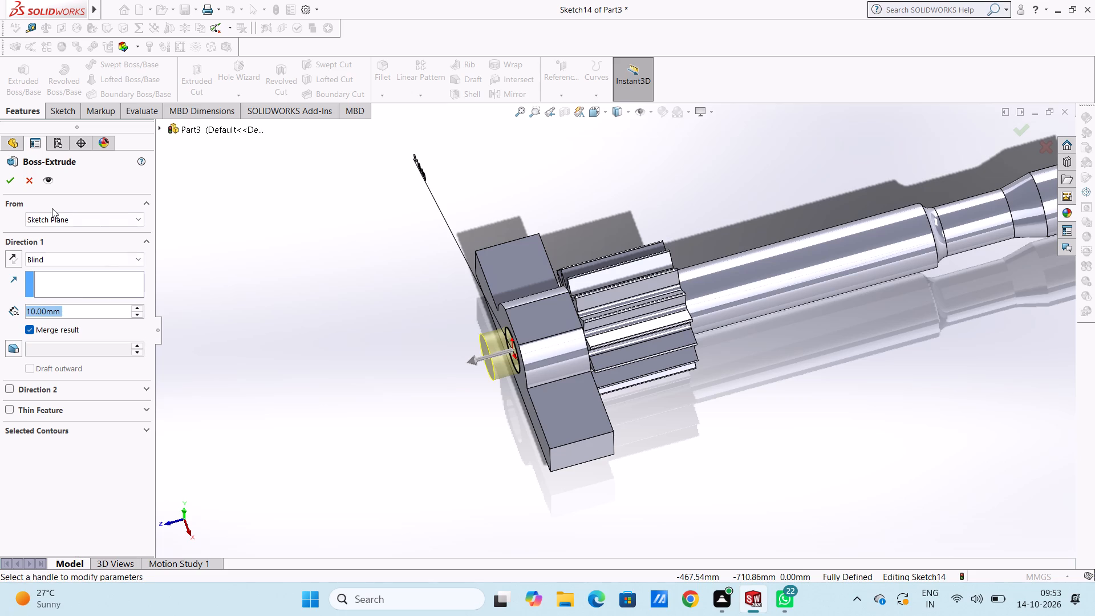
pyautogui.click(14, 185)
pyautogui.click(295, 303)
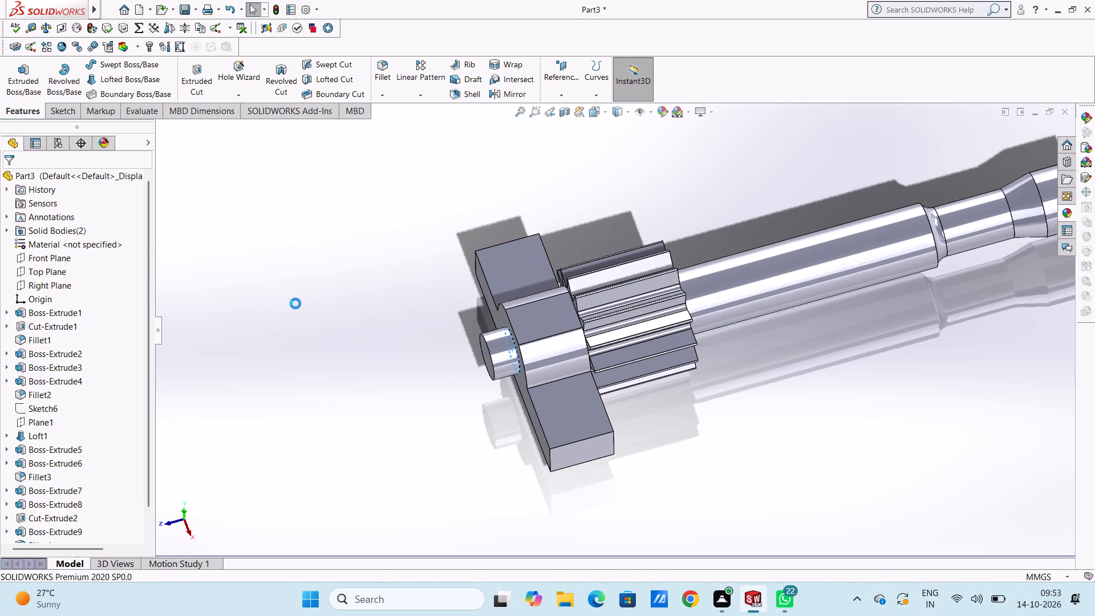
# Examine the geared shaft, its end block and the new stub from several angles.
pyautogui.scroll(4, 325, 333)
pyautogui.moveTo(436, 399); pyautogui.dragTo(469, 339, button='middle')
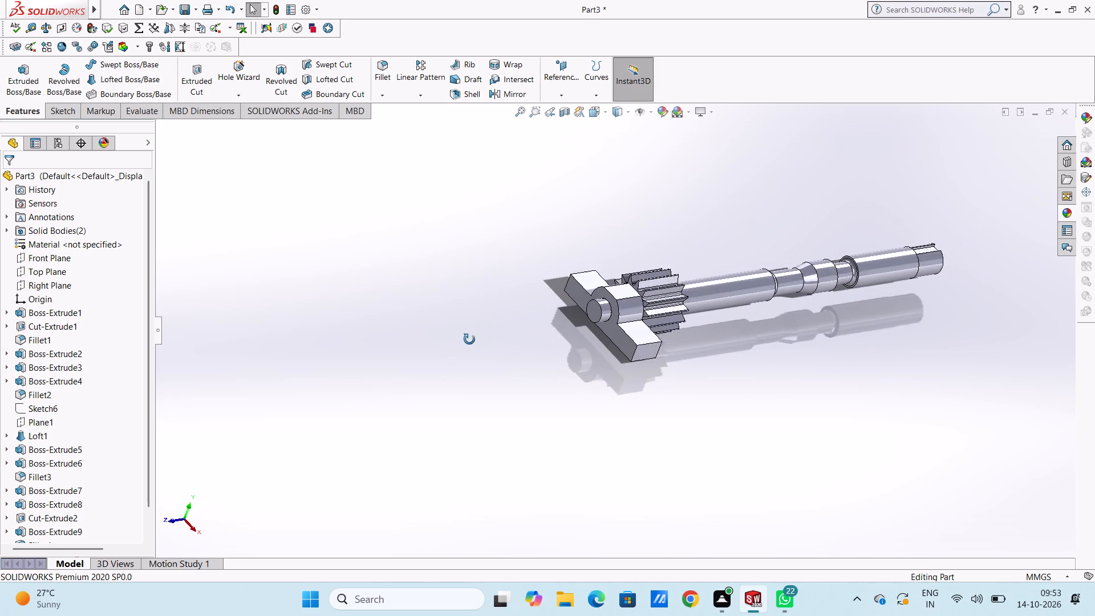
pyautogui.moveTo(469, 339); pyautogui.dragTo(474, 369, button='middle')
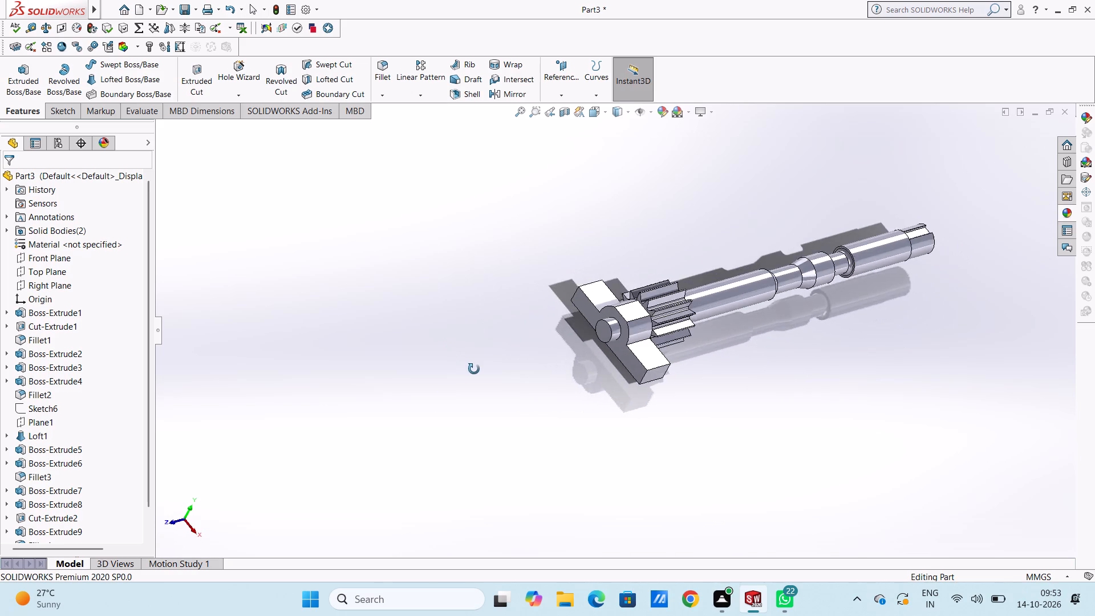
pyautogui.moveTo(474, 369); pyautogui.dragTo(412, 342, button='middle')
pyautogui.scroll(4, 764, 375)
pyautogui.moveTo(765, 375); pyautogui.dragTo(774, 373, button='middle')
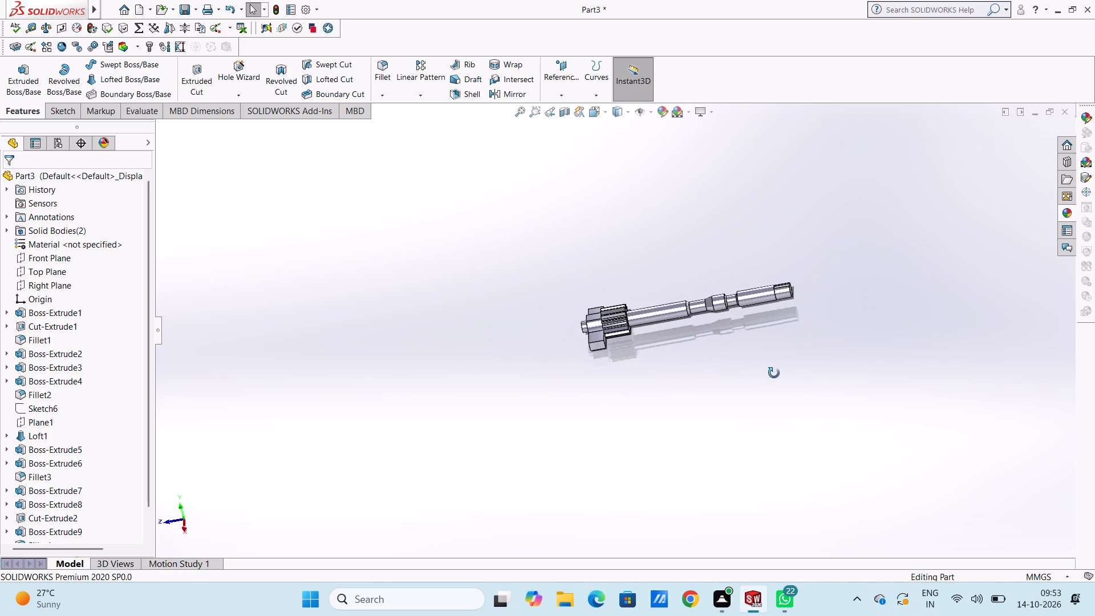
pyautogui.moveTo(774, 373); pyautogui.dragTo(833, 366, button='middle')
pyautogui.scroll(-5, 686, 308)
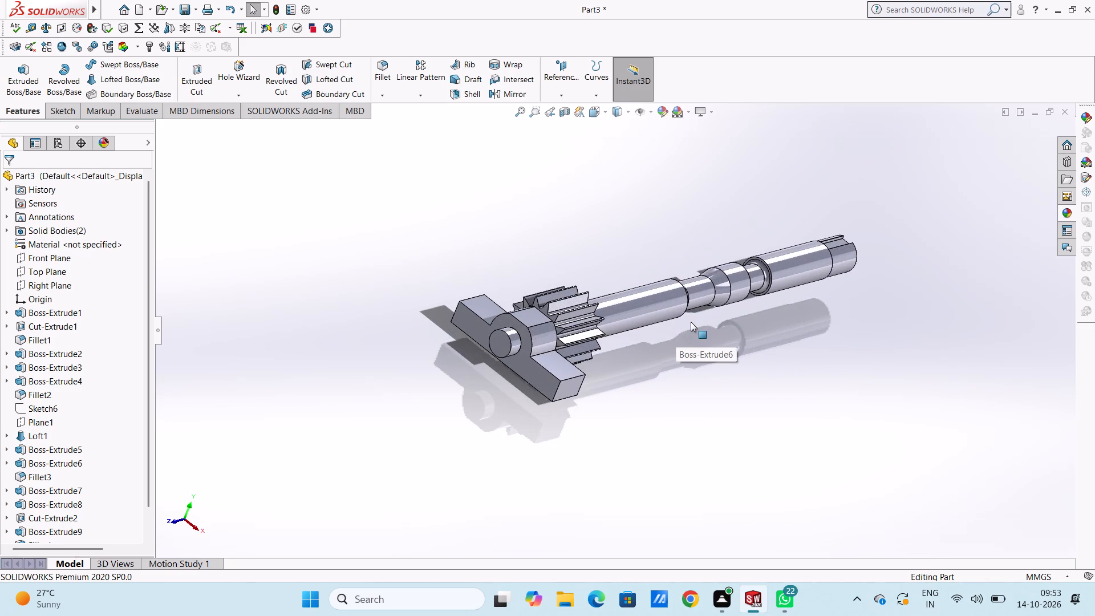
pyautogui.moveTo(691, 322); pyautogui.dragTo(679, 384, button='middle')
pyautogui.scroll(-1, 691, 326)
pyautogui.scroll(3, 663, 387)
pyautogui.scroll(-3, 643, 382)
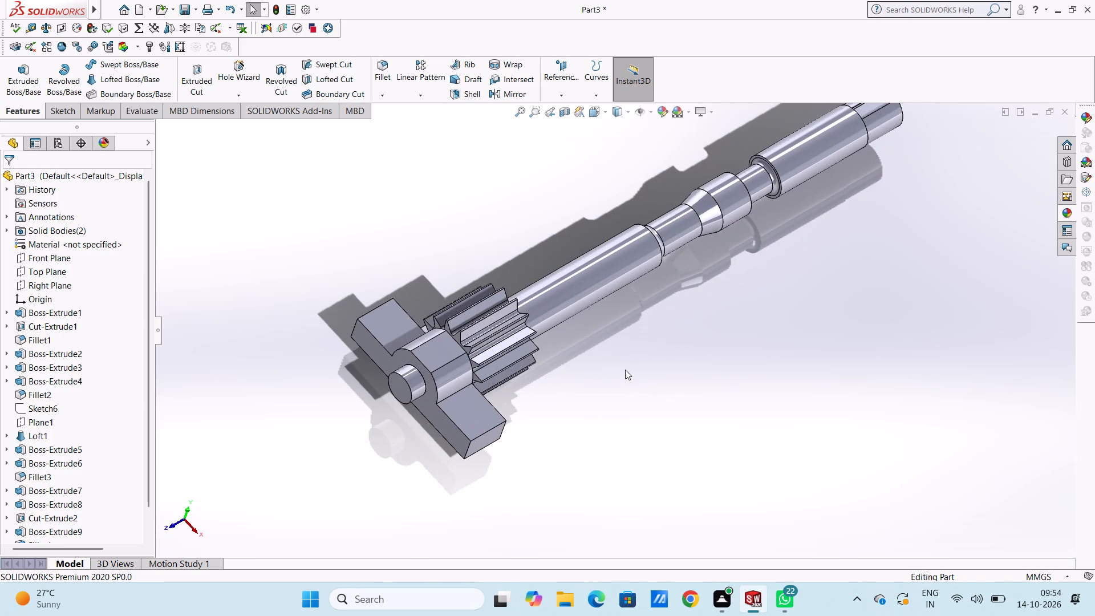
# Start a sketch on the block's flat upper lug face and draw a circle on each lug, about 11 mm and 10 mm in diameter.
pyautogui.hotkey('ctrl', '5')
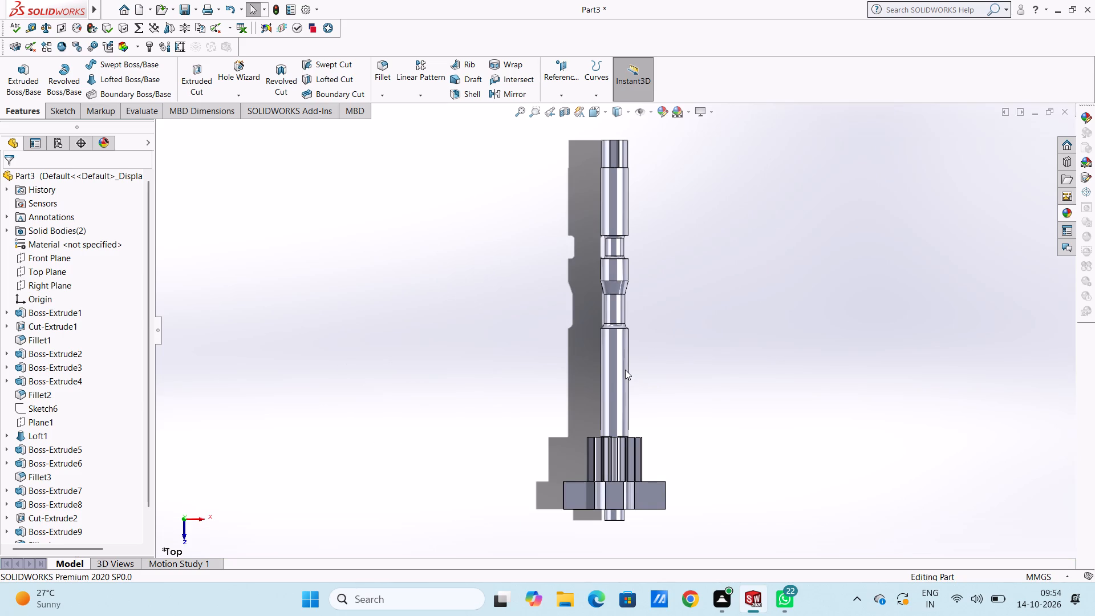
pyautogui.scroll(2, 625, 370)
pyautogui.scroll(-3, 652, 506)
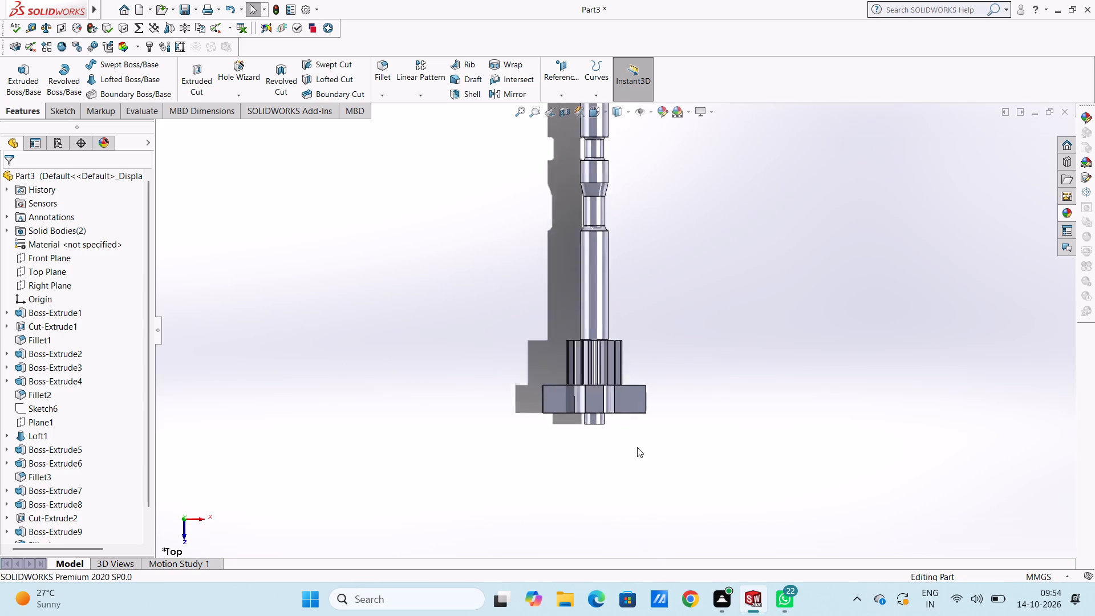
pyautogui.scroll(-5, 615, 374)
pyautogui.scroll(-2, 481, 360)
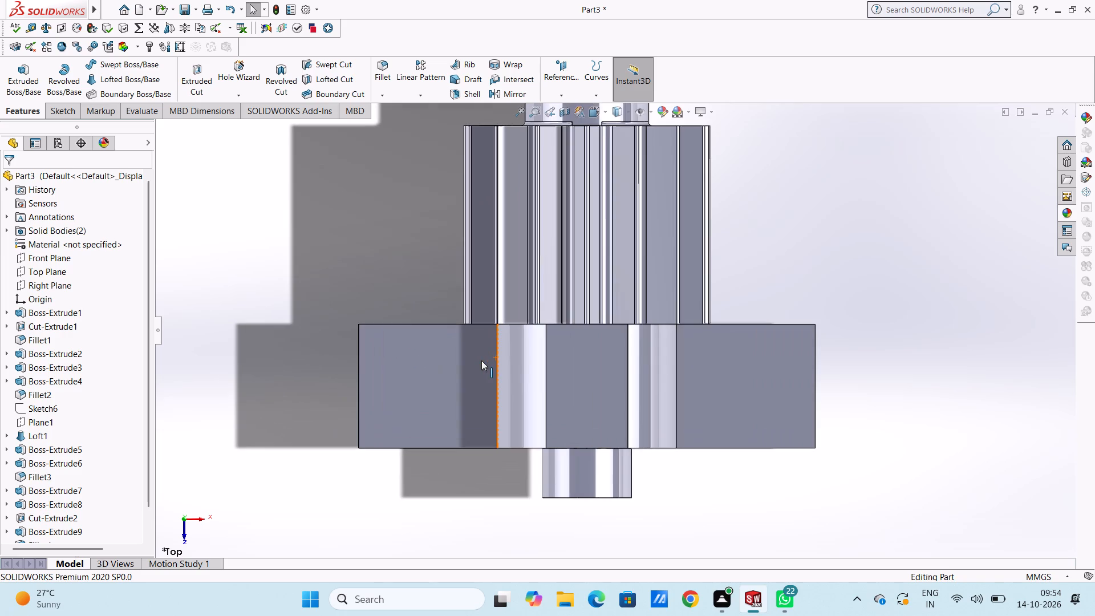
pyautogui.click(394, 377)
pyautogui.click(445, 346)
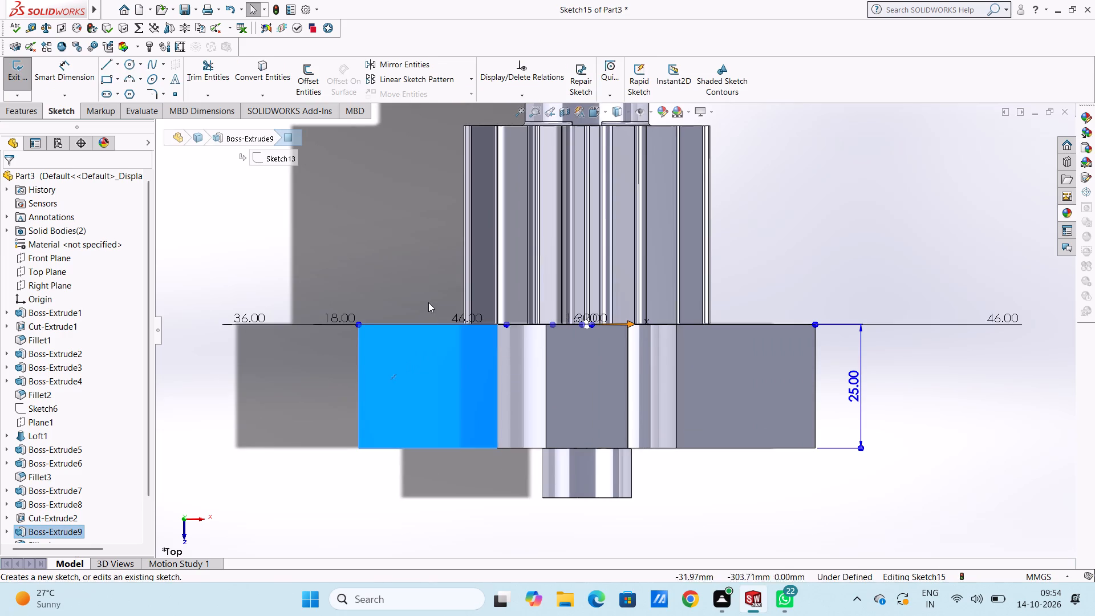
pyautogui.click(428, 302)
pyautogui.scroll(3, 483, 423)
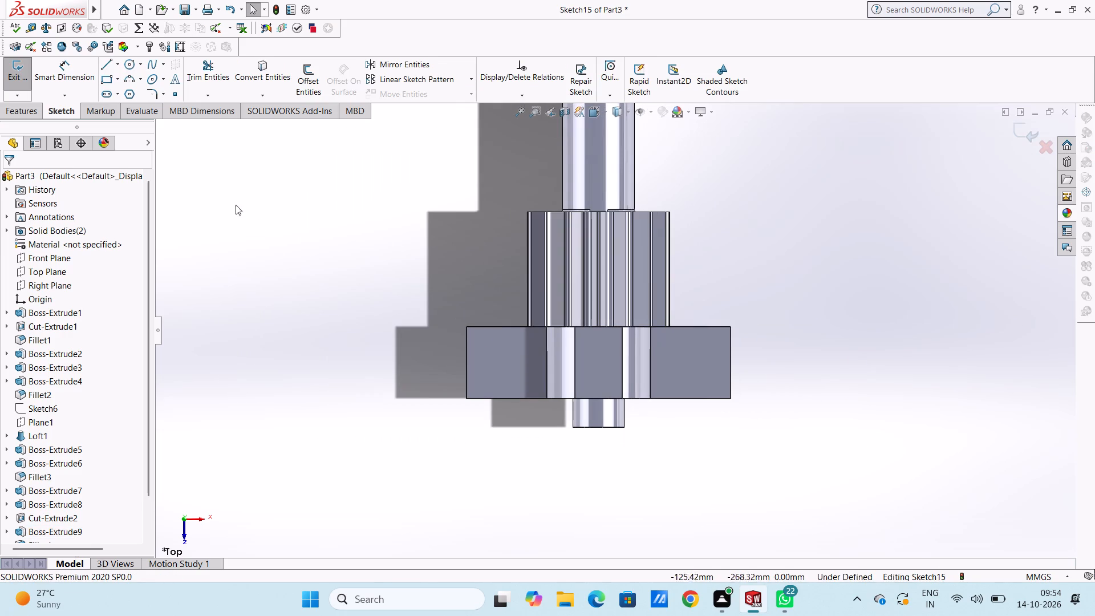
pyautogui.click(124, 58)
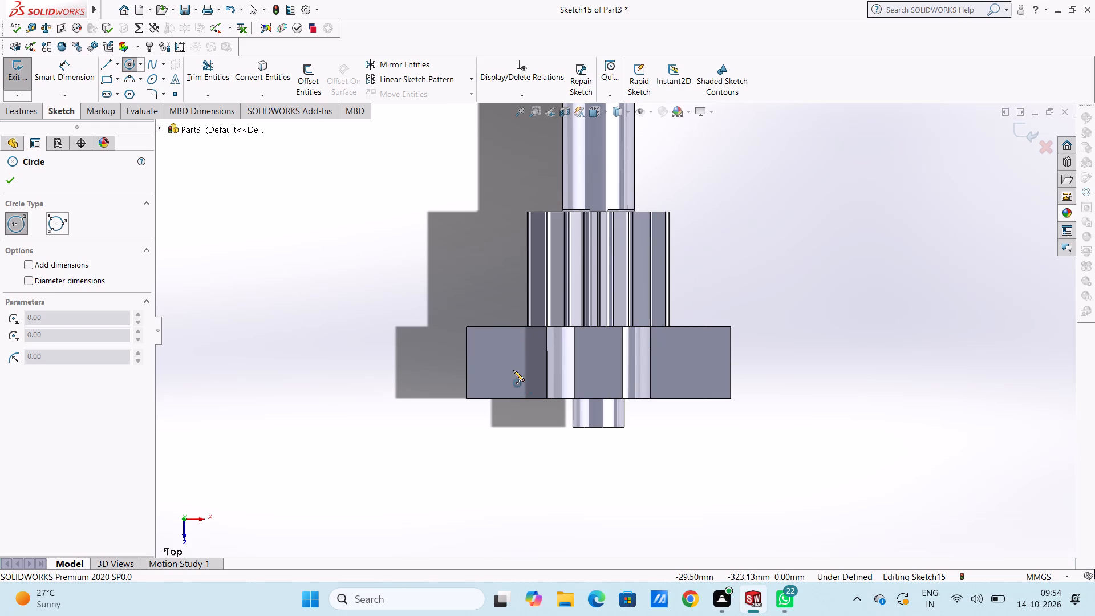
pyautogui.click(510, 366)
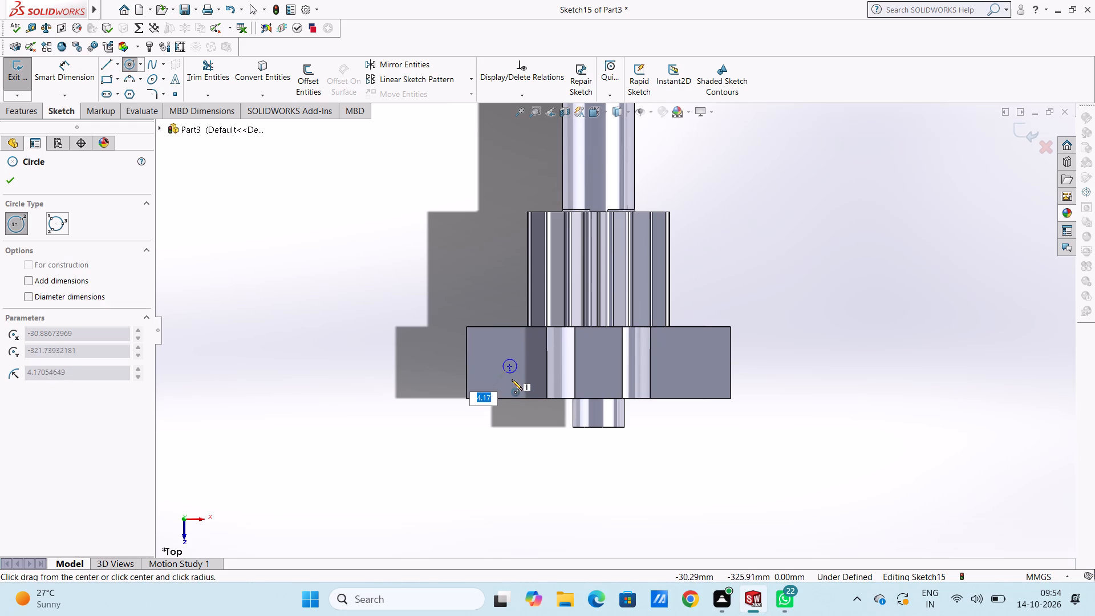
pyautogui.click(513, 382)
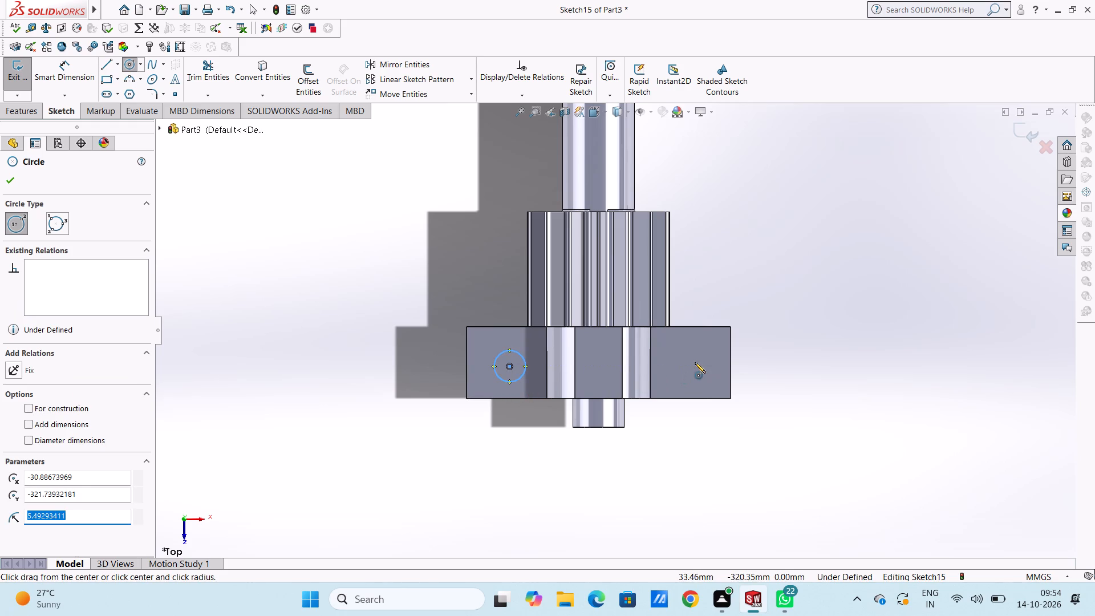
pyautogui.click(690, 365)
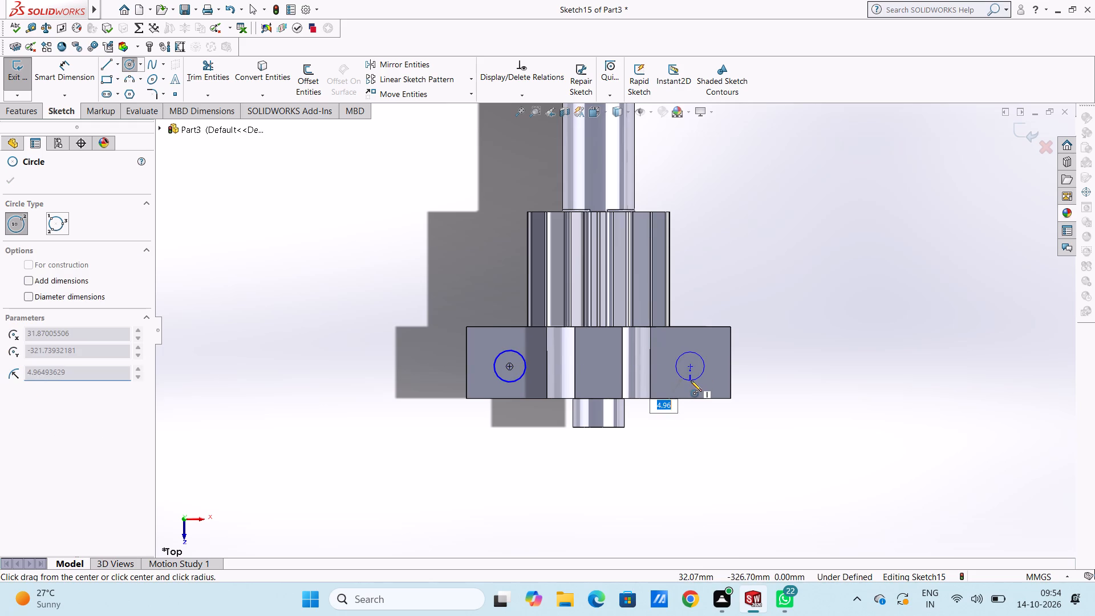
pyautogui.click(691, 380)
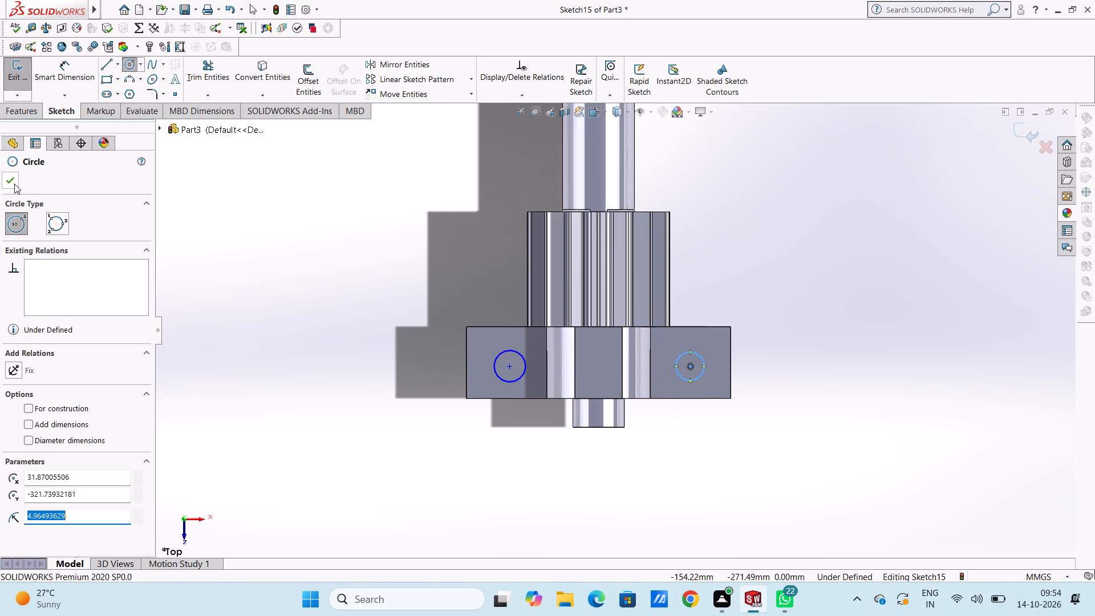
pyautogui.click(14, 184)
# Dimension the diameter of the larger circle, on the lug at the negative X side, at 10 mm.
pyautogui.click(81, 77)
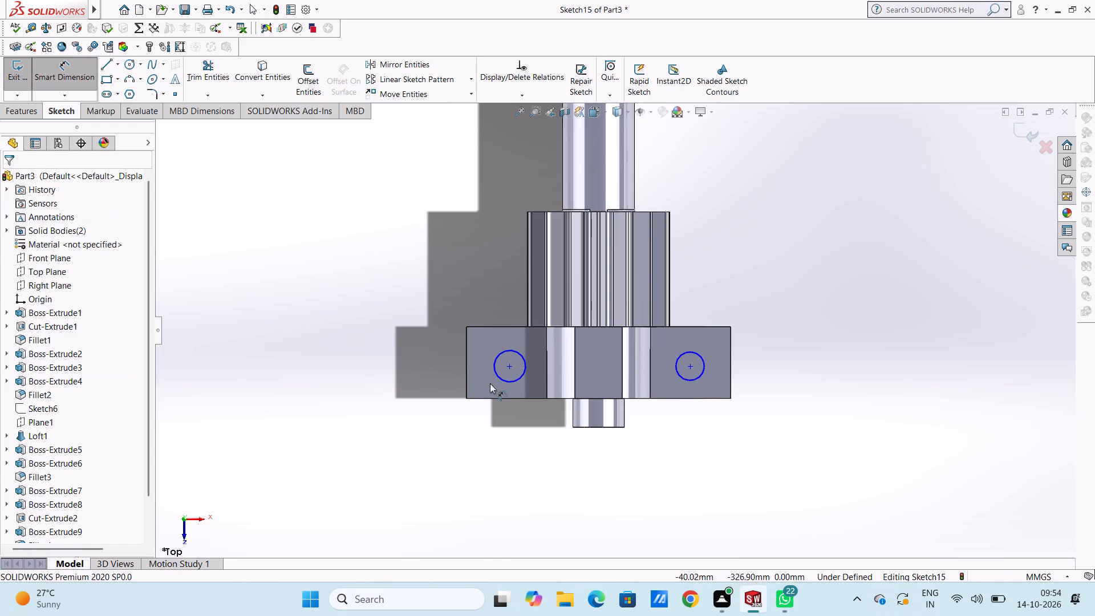
pyautogui.click(504, 379)
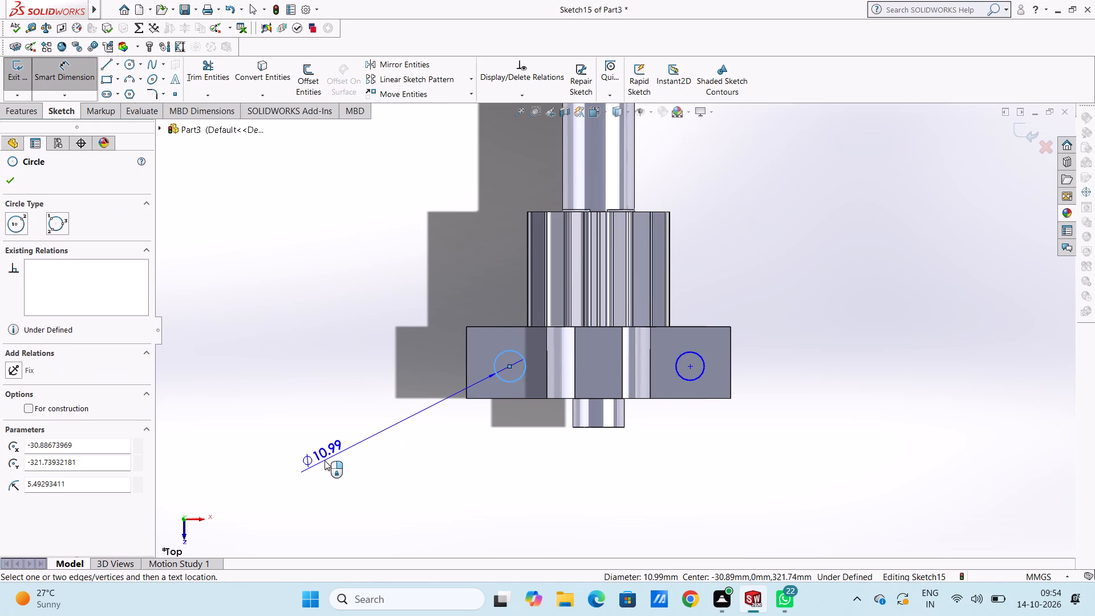
pyautogui.click(325, 460)
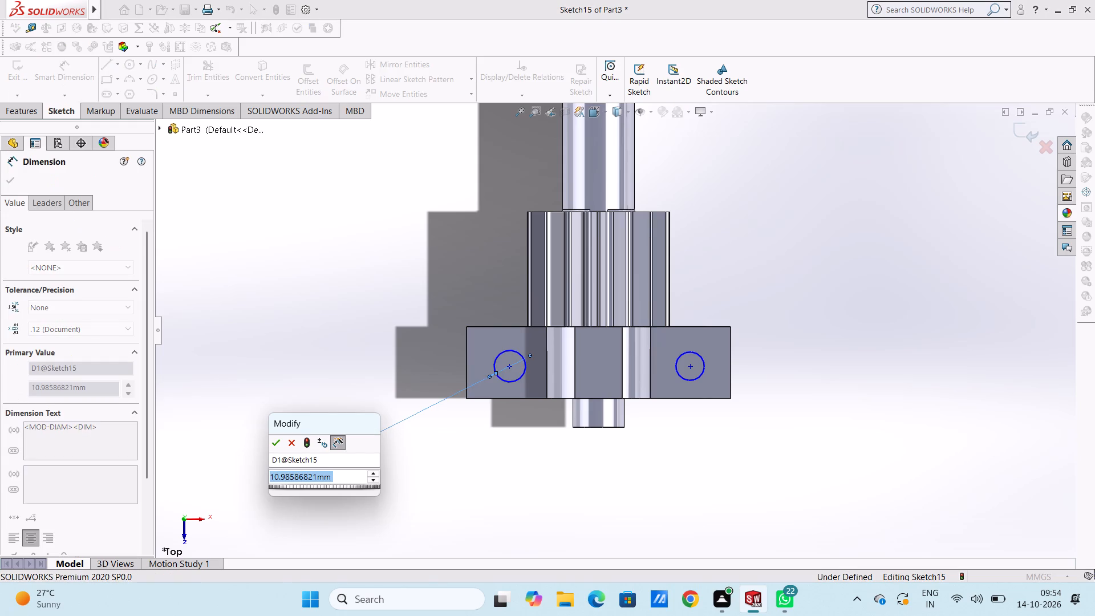
pyautogui.write('10')
pyautogui.press('Return')
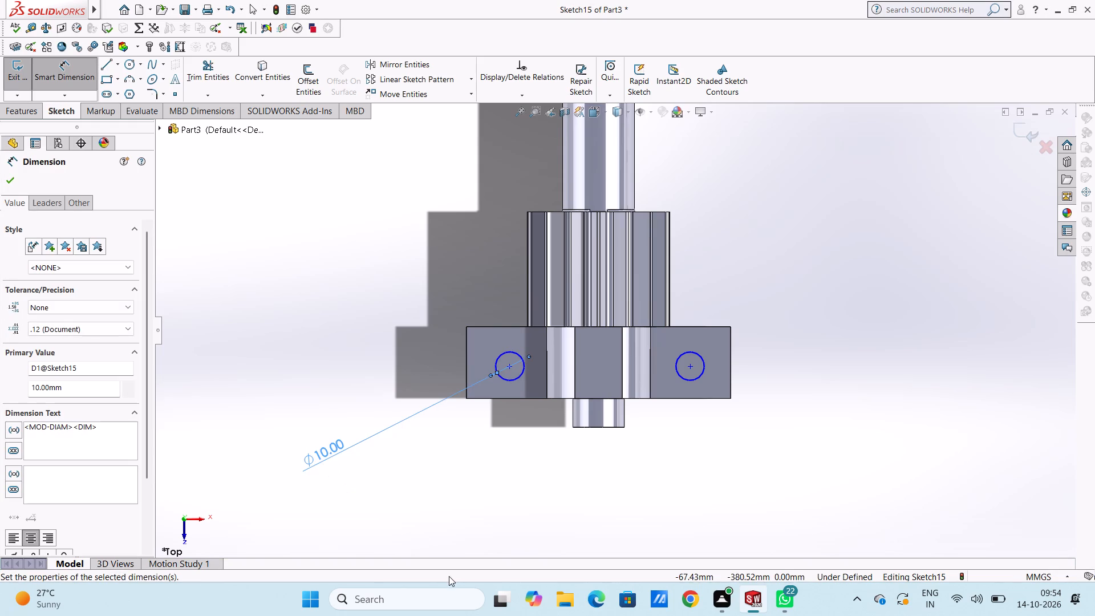
# Dimension the diameter of the circle on the lug at the positive X side at 10 mm.
pyautogui.click(452, 455)
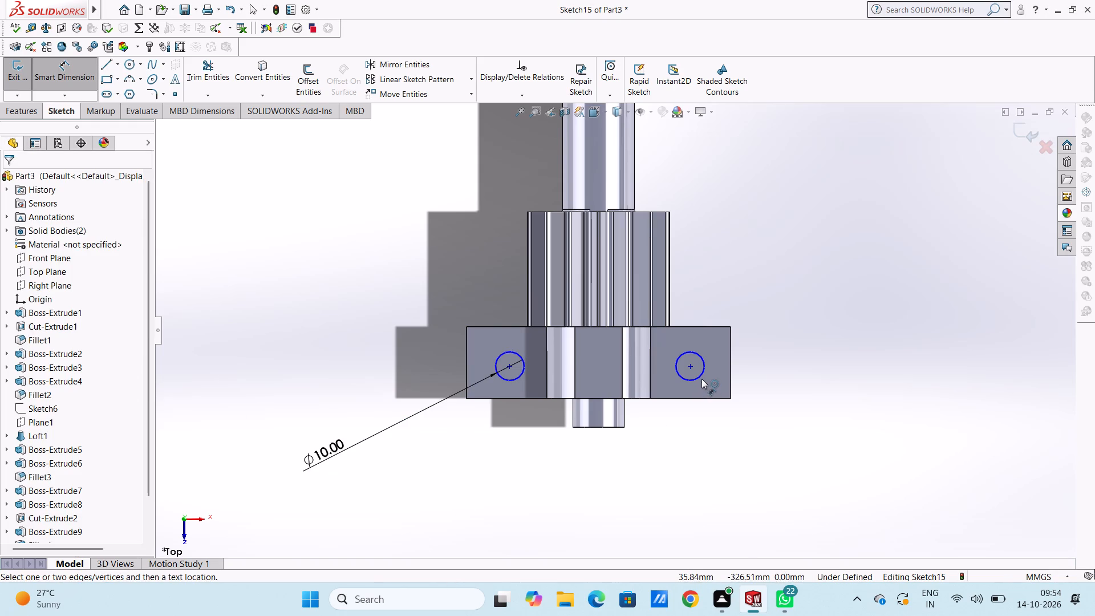
pyautogui.click(700, 376)
pyautogui.click(915, 224)
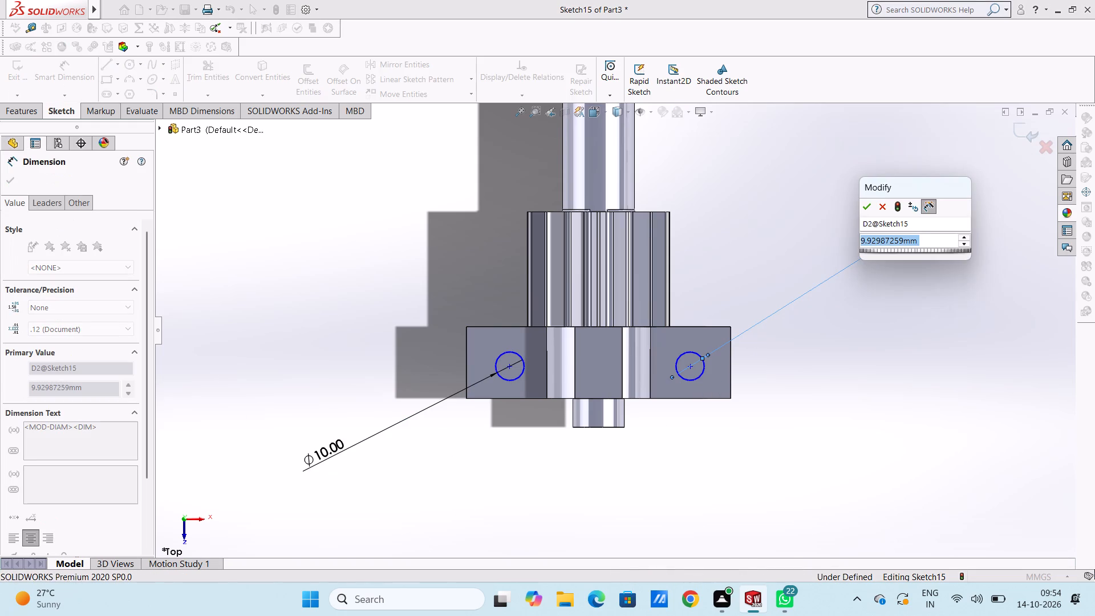
pyautogui.write('10')
pyautogui.press('Return')
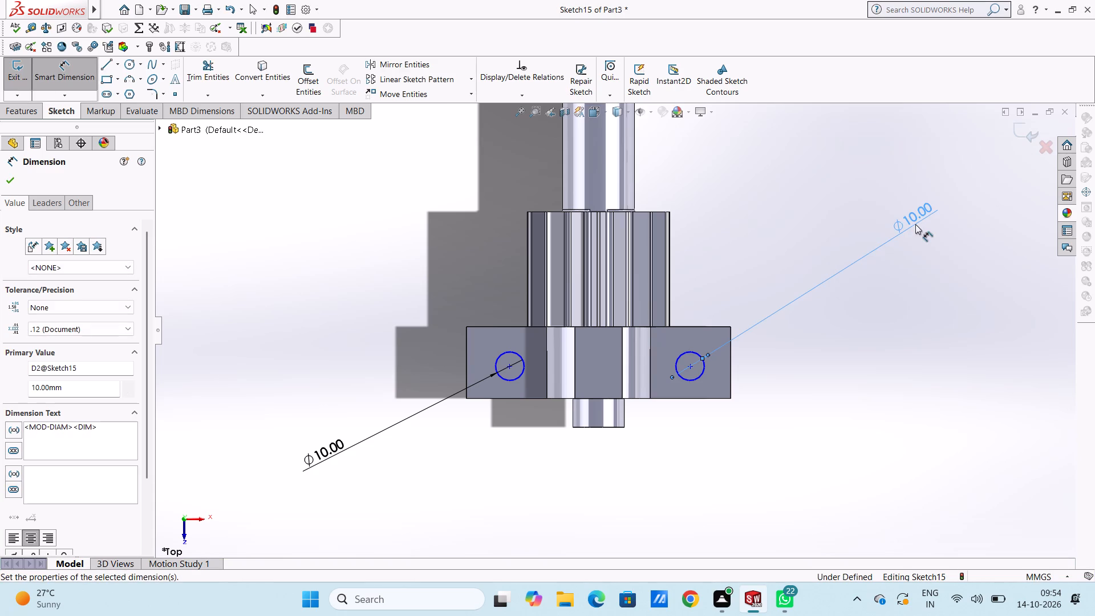
pyautogui.click(887, 378)
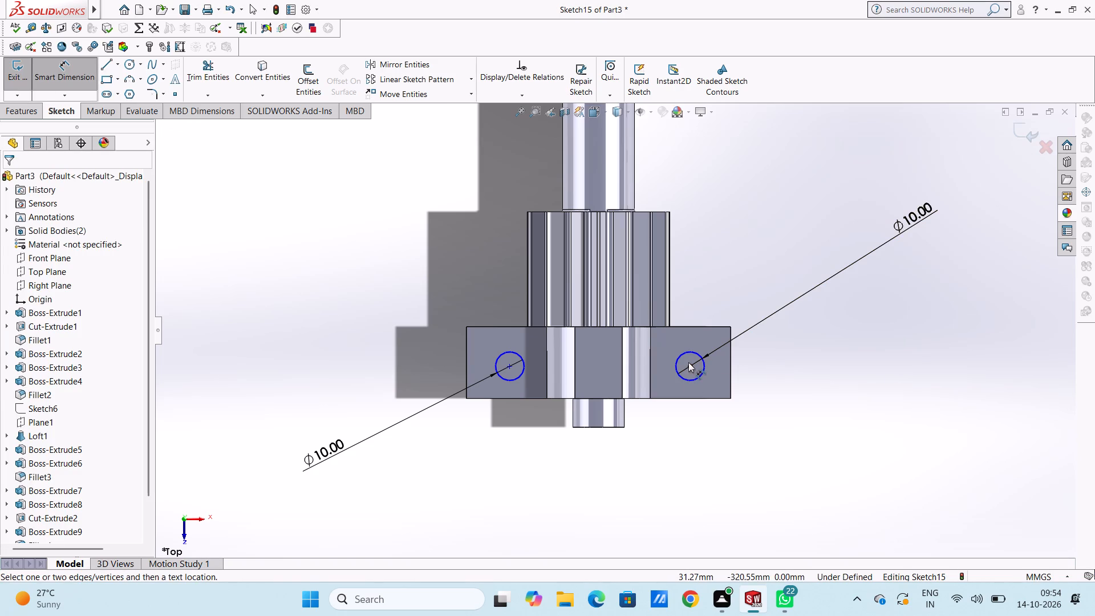
# Dimension the positive X circle's centre 15 mm from the block's outer end edge on that side.
pyautogui.click(688, 368)
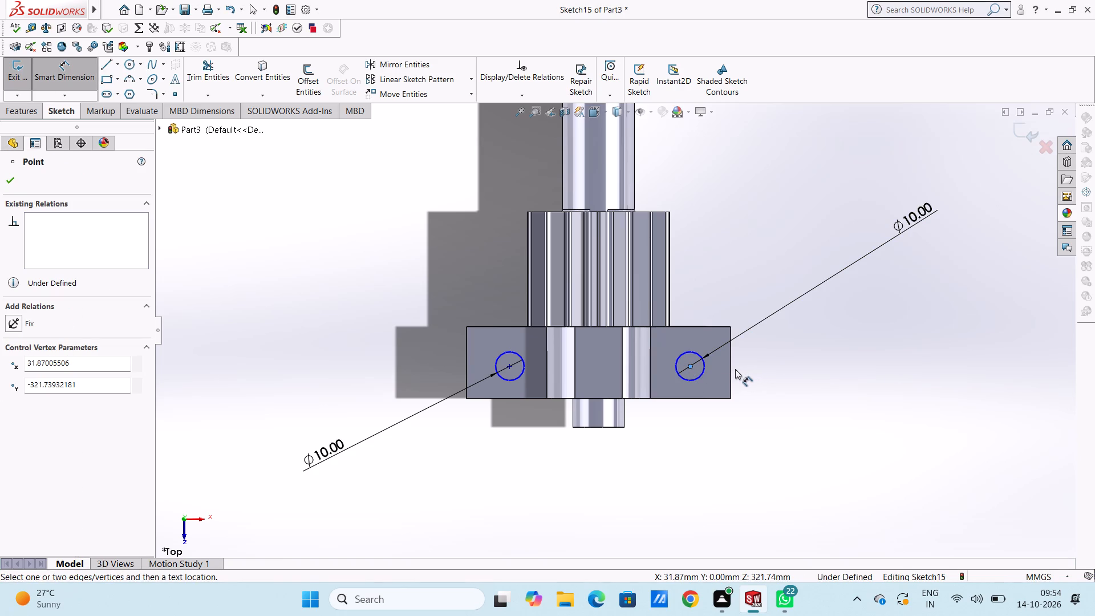
pyautogui.click(732, 370)
pyautogui.click(731, 370)
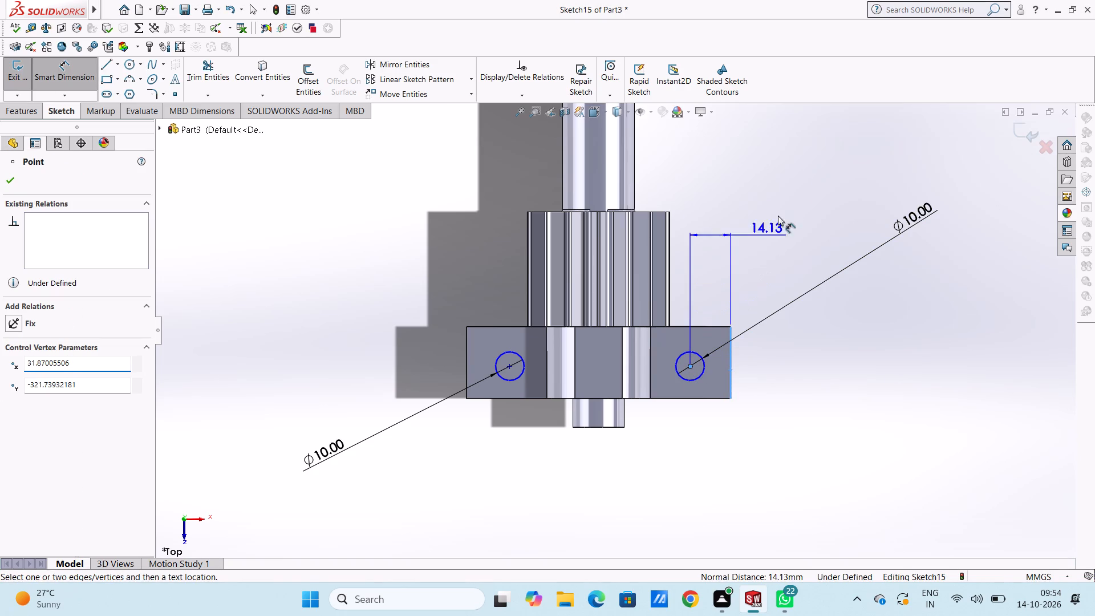
pyautogui.click(802, 184)
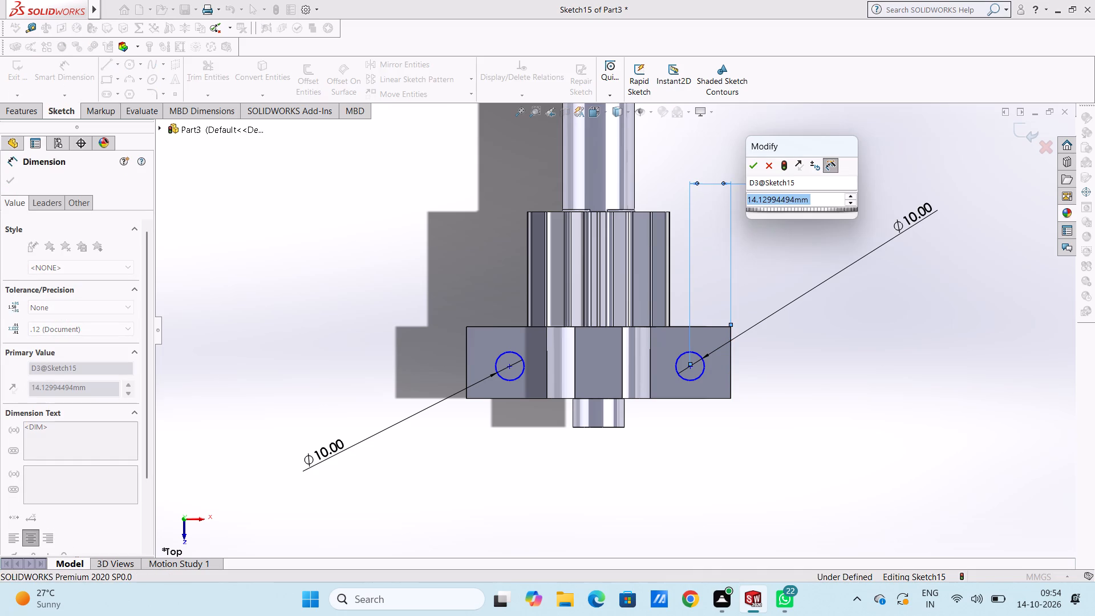
pyautogui.write('15')
pyautogui.press('Return')
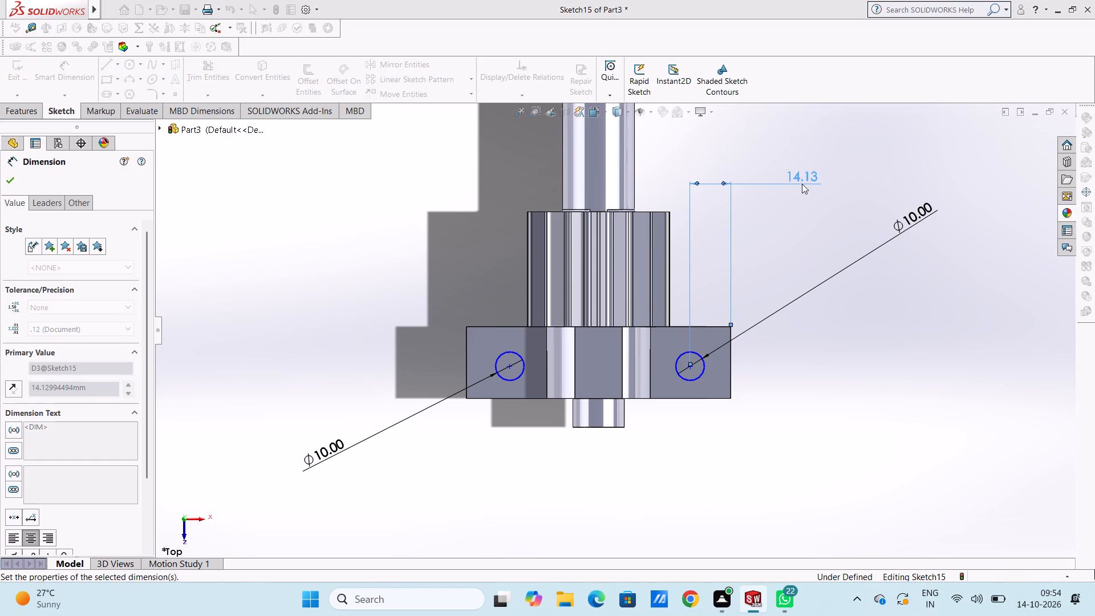
pyautogui.click(767, 240)
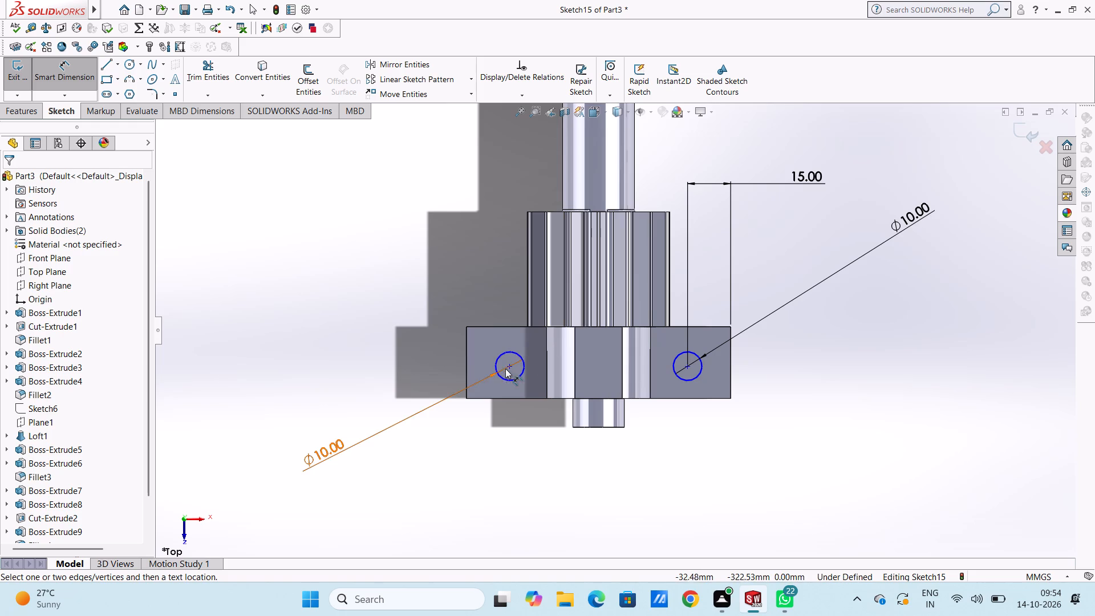
# Dimension the negative X circle's centre 14 mm from the block's outer end edge on that side.
pyautogui.click(507, 366)
pyautogui.click(467, 362)
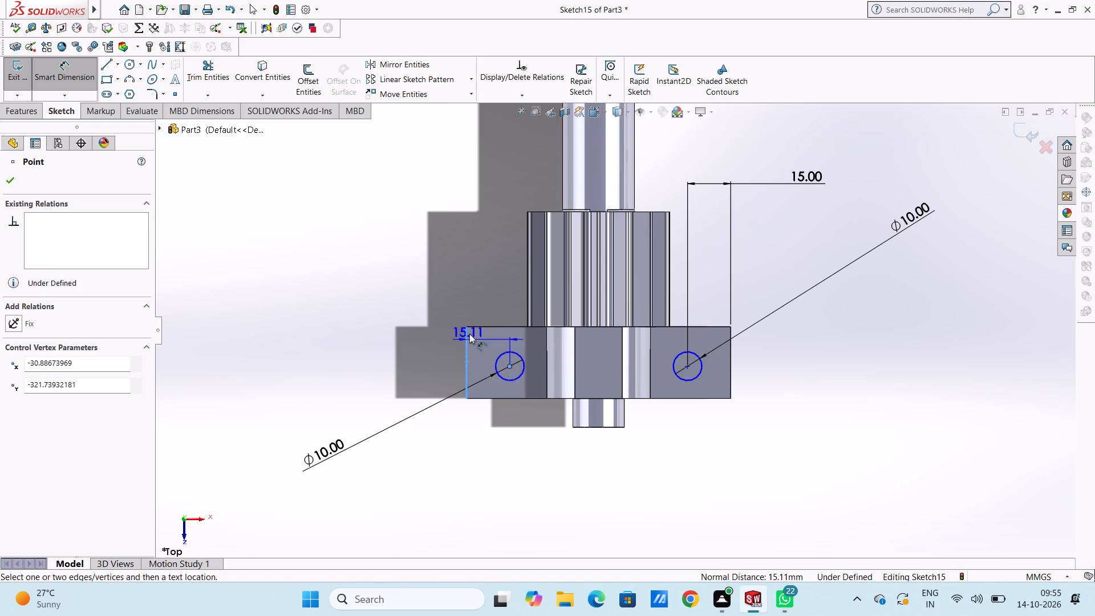
pyautogui.click(380, 163)
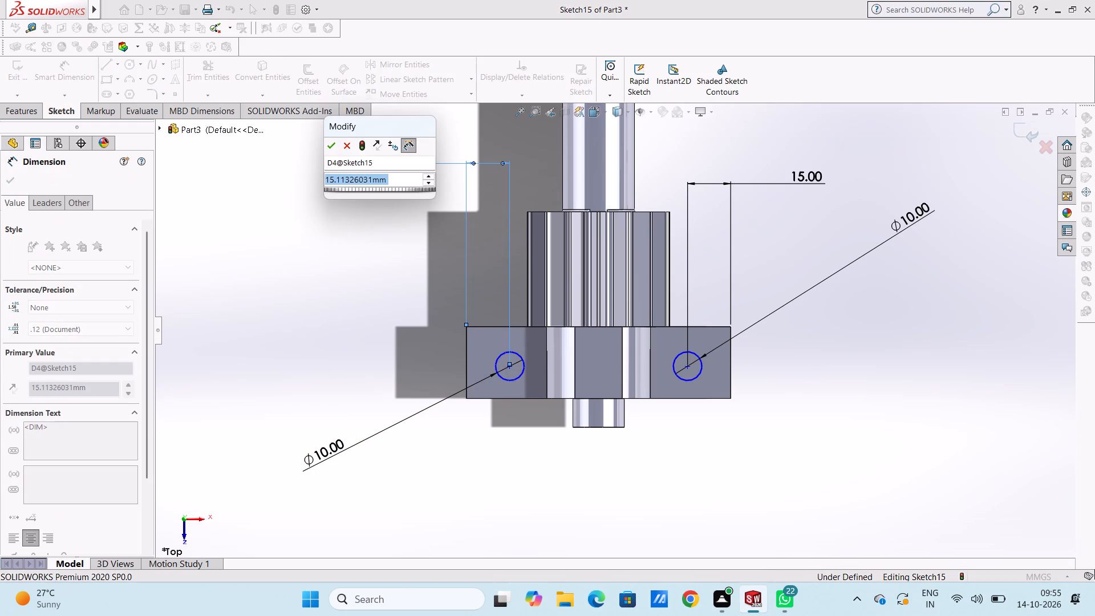
pyautogui.write('14')
pyautogui.press('Return')
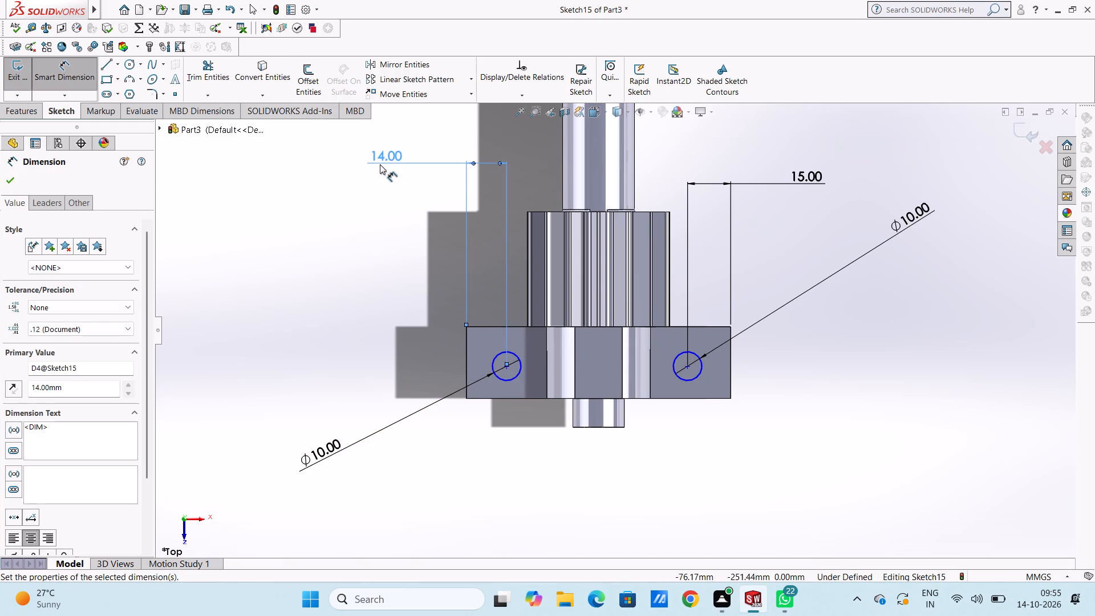
pyautogui.click(344, 262)
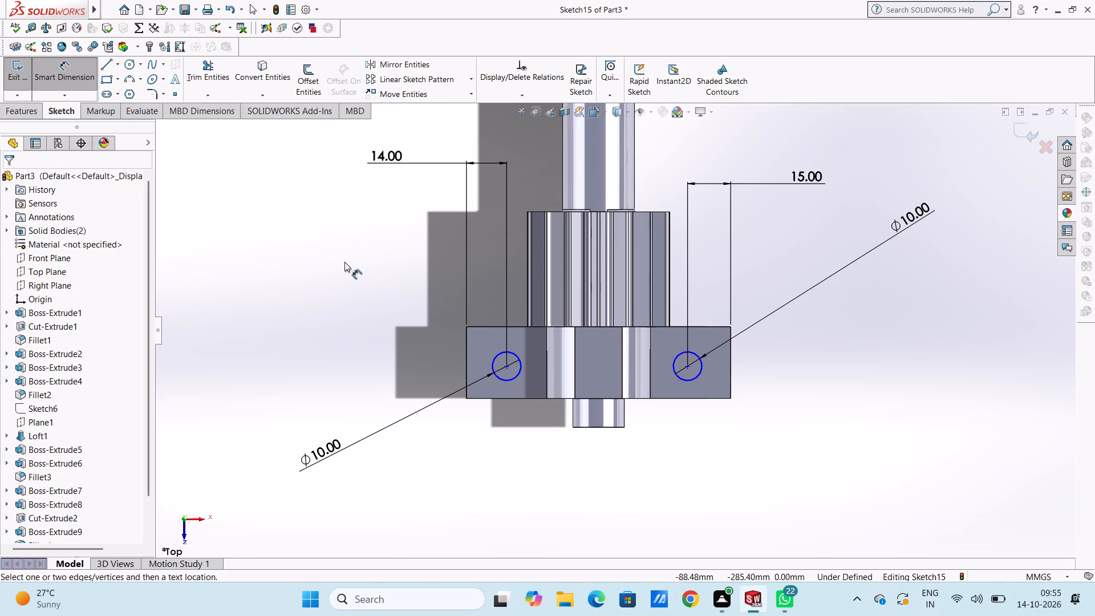
# Dimension the negative X circle's centre 10 mm from the lug's front edge, on the stub side.
pyautogui.click(507, 366)
pyautogui.click(505, 398)
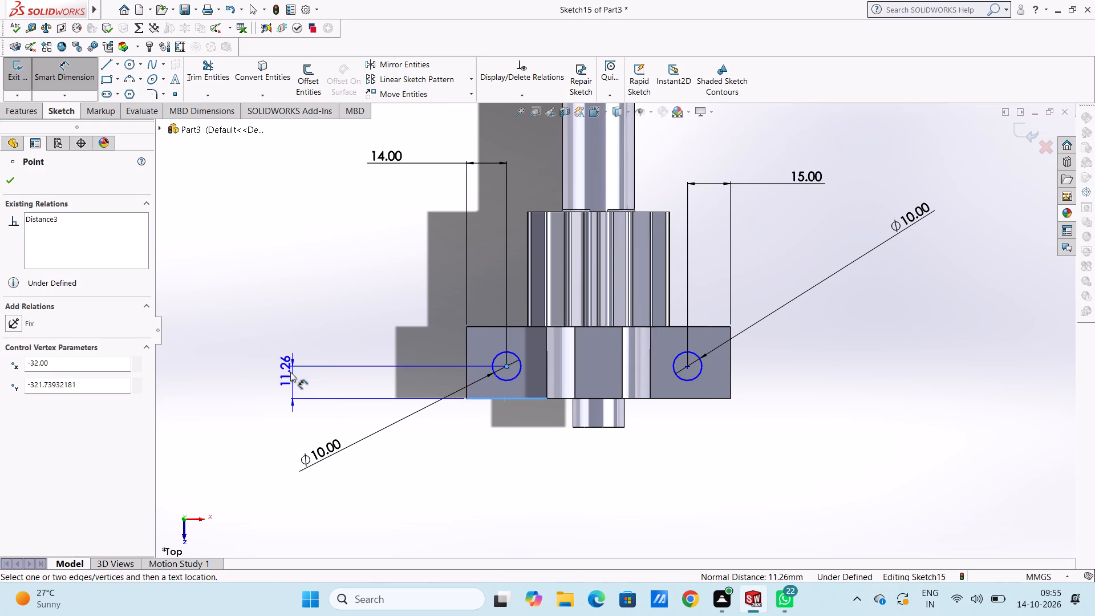
pyautogui.click(278, 371)
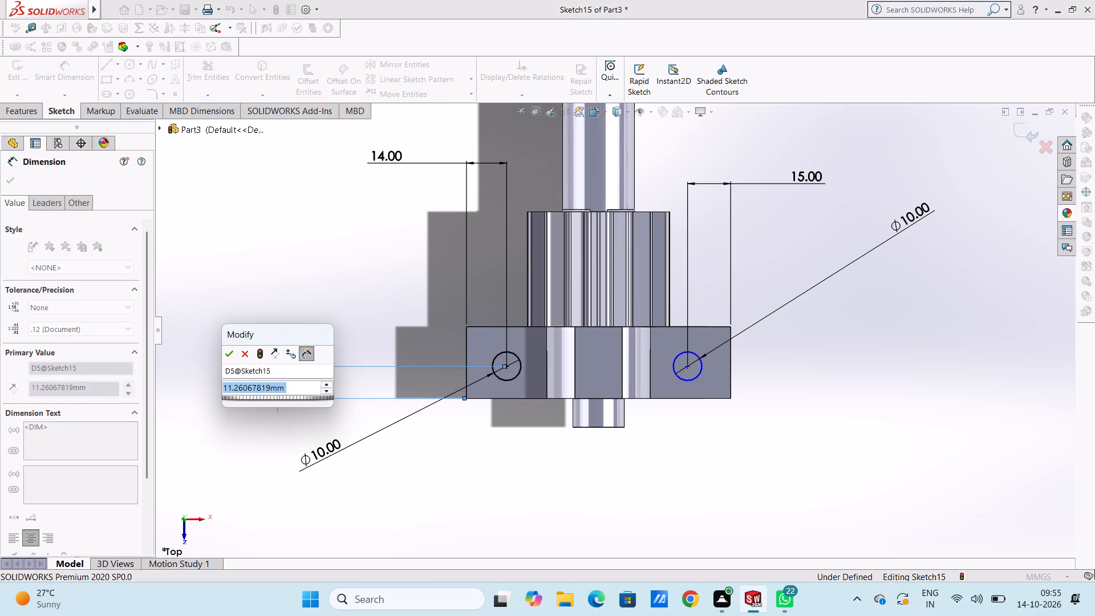
pyautogui.write('10')
pyautogui.press('Return')
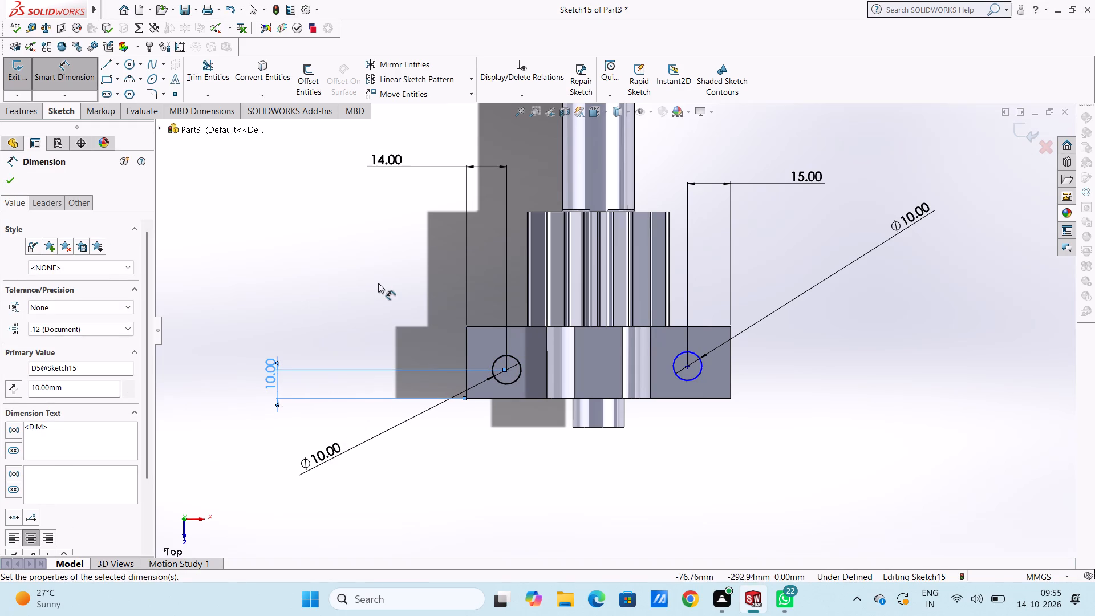
pyautogui.click(378, 283)
# Dimension the positive X circle's centre 10 mm from its lug's front edge, on the stub side.
pyautogui.click(686, 366)
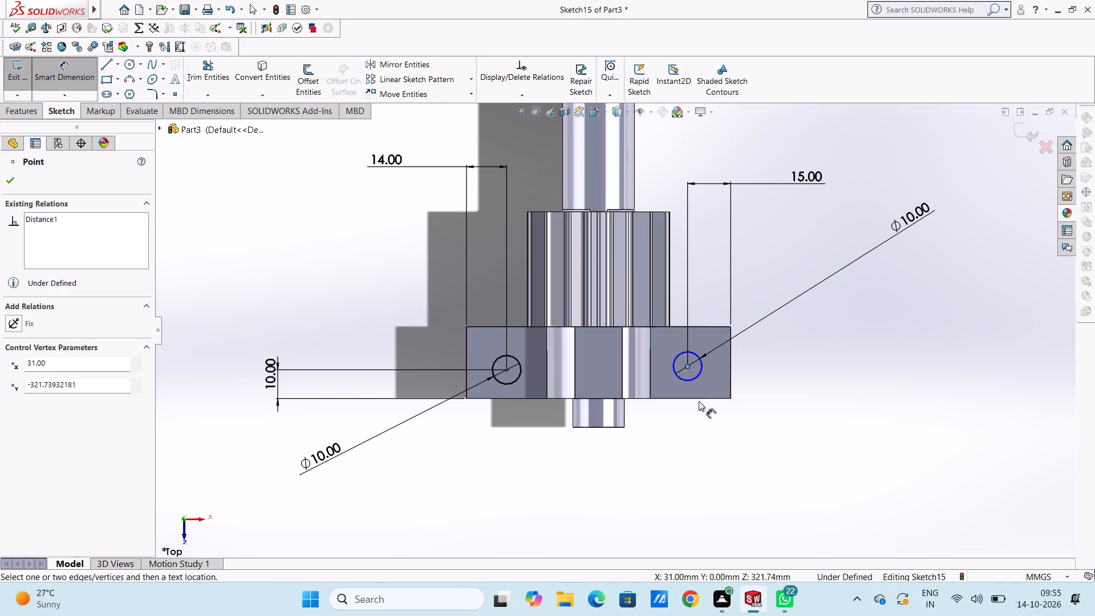
pyautogui.click(699, 397)
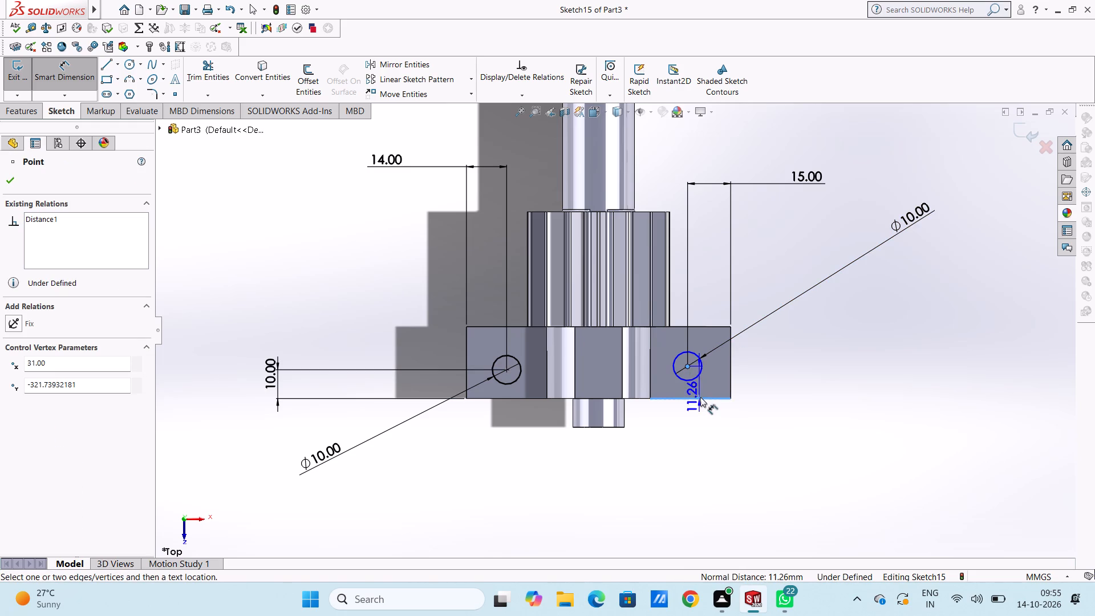
pyautogui.click(959, 363)
pyautogui.write('10')
pyautogui.press('Return')
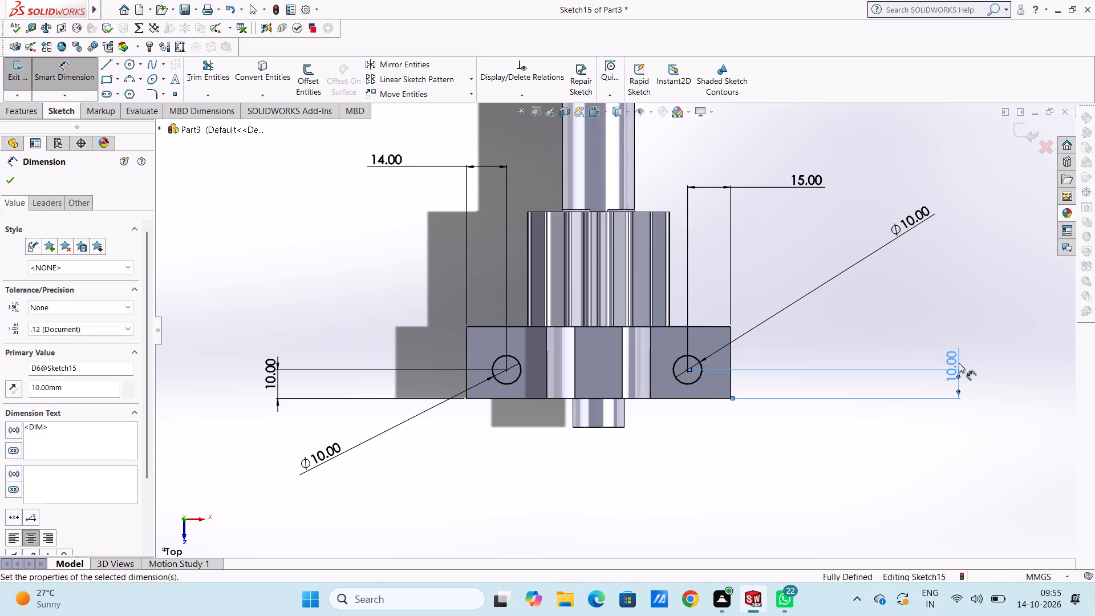
pyautogui.click(878, 334)
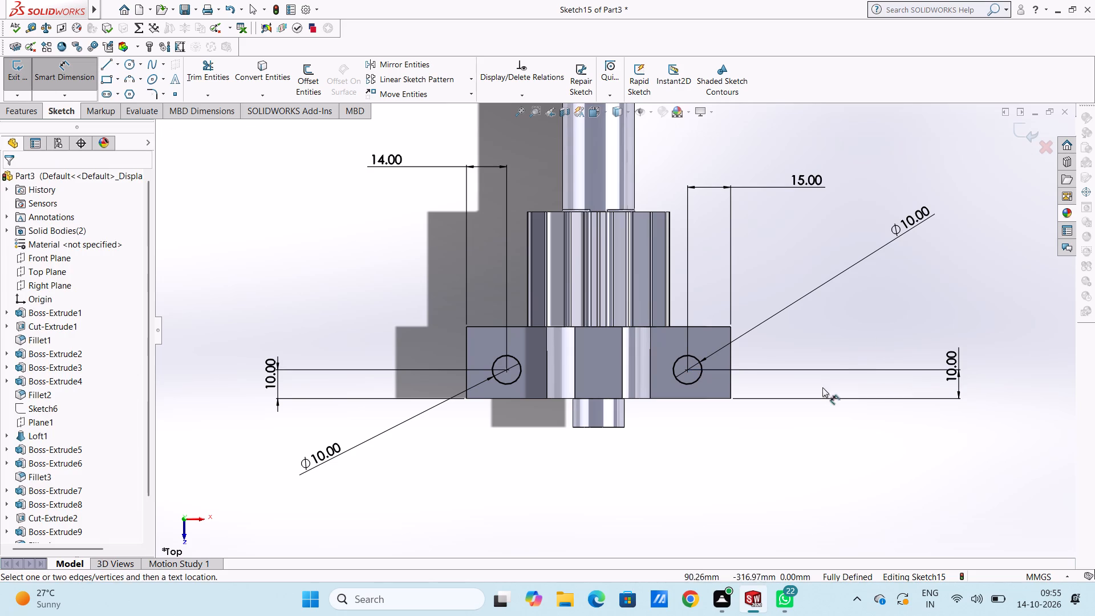
# Cut-extrude both 10 mm circles down into the block's lugs as blind holes 20 mm deep.
pyautogui.moveTo(660, 489); pyautogui.dragTo(614, 277, button='middle')
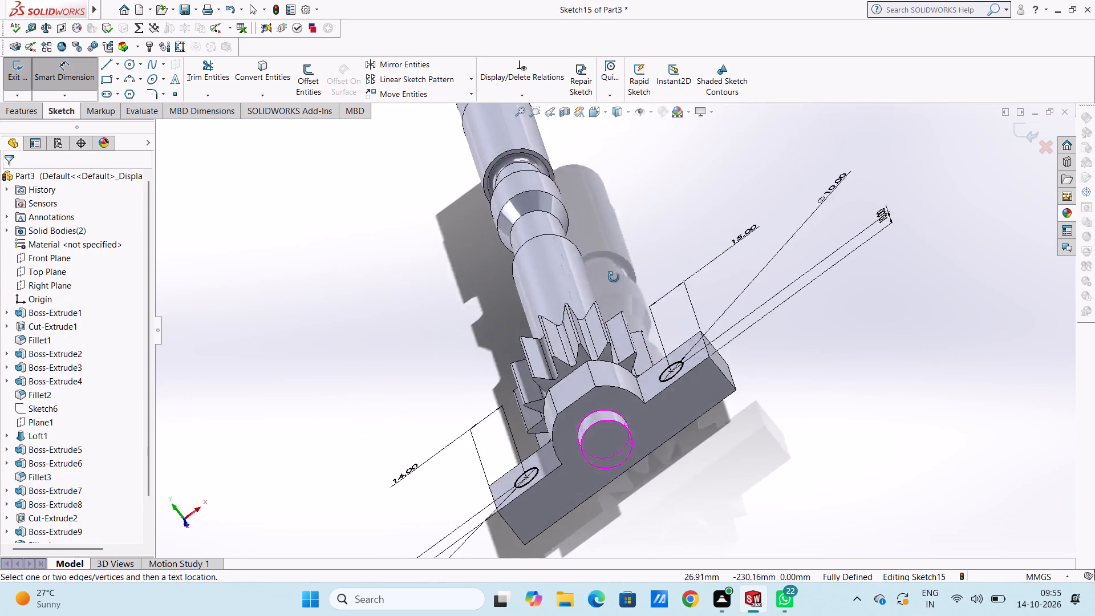
pyautogui.moveTo(614, 277); pyautogui.dragTo(614, 381, button='middle')
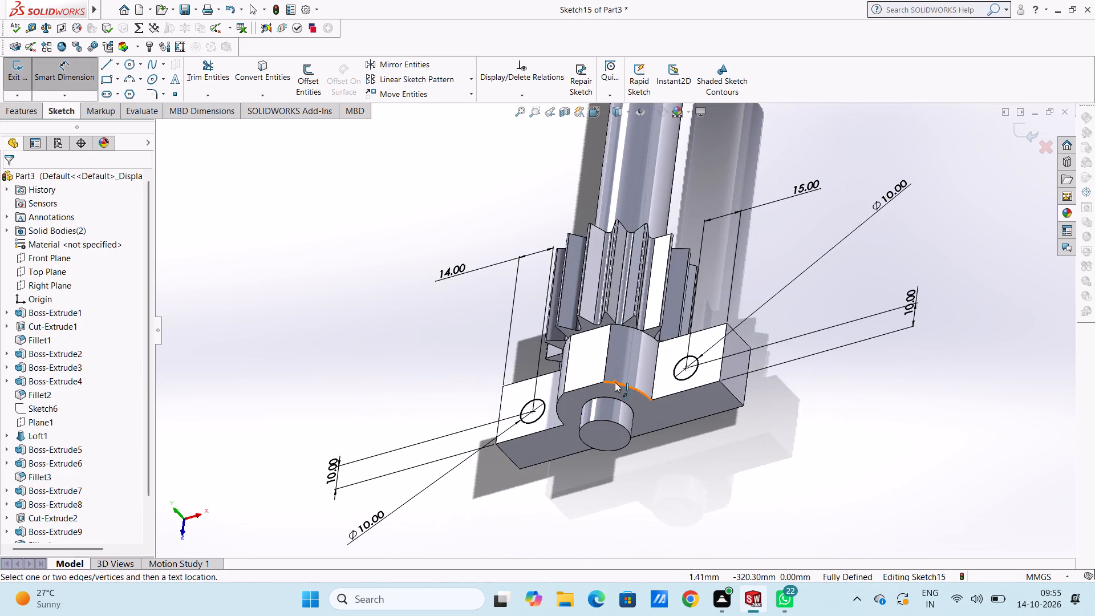
pyautogui.scroll(3, 599, 402)
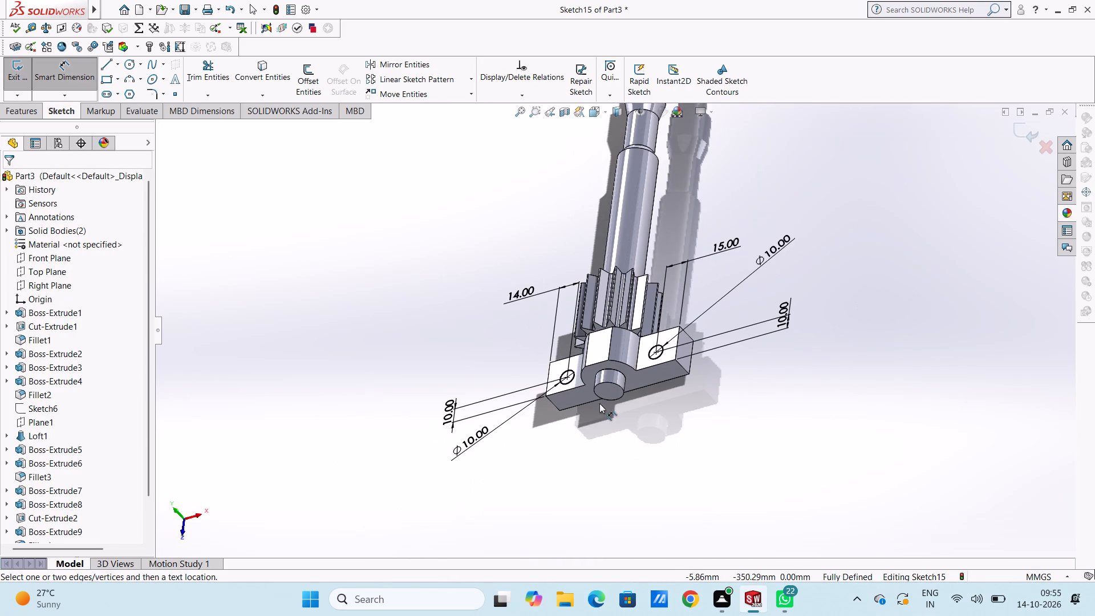
pyautogui.moveTo(582, 441); pyautogui.dragTo(603, 315, button='middle')
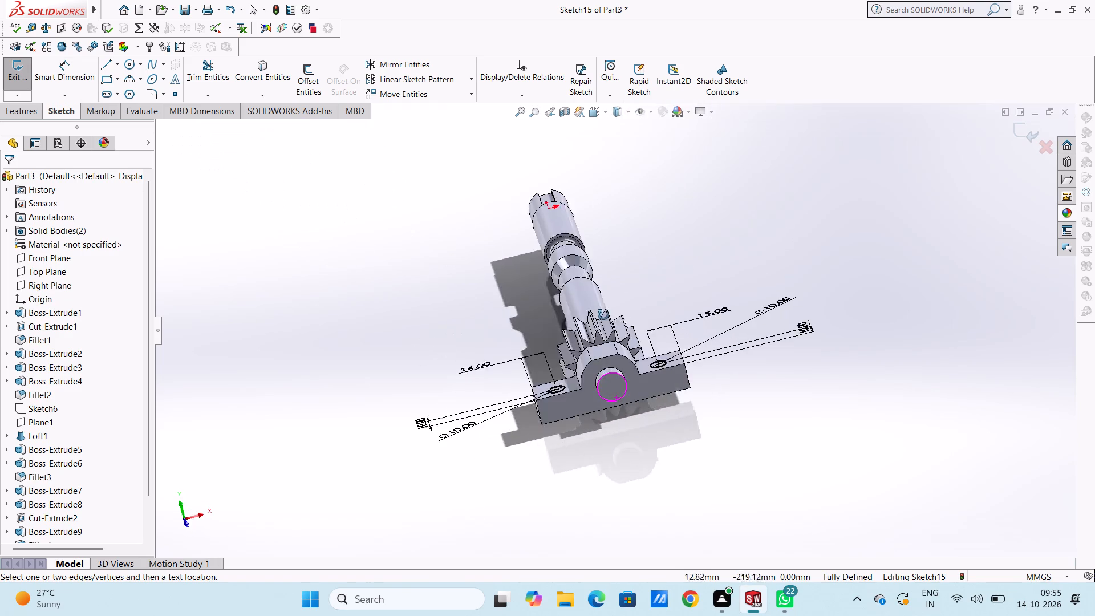
pyautogui.moveTo(603, 315); pyautogui.dragTo(559, 390, button='middle')
pyautogui.scroll(-1, 643, 354)
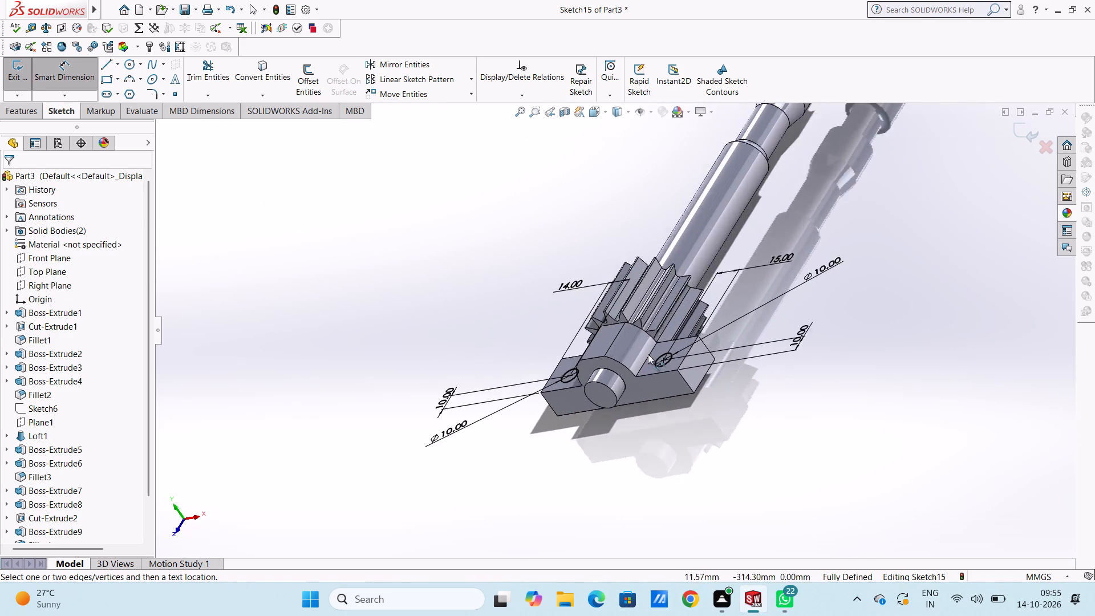
pyautogui.scroll(-3, 648, 354)
pyautogui.moveTo(68, 70); pyautogui.dragTo(67, 79)
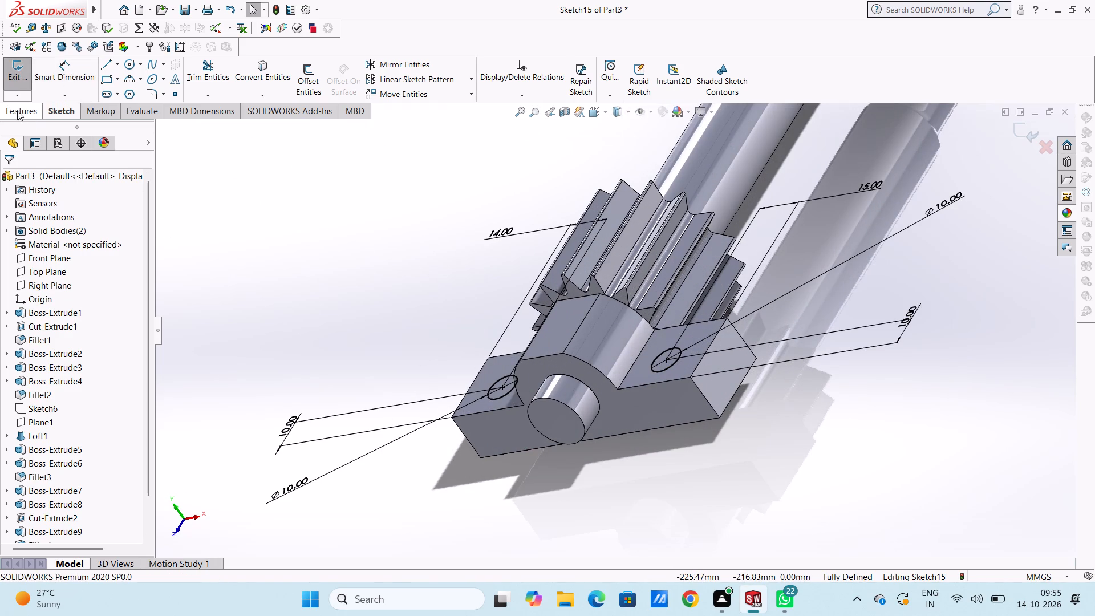
pyautogui.click(25, 106)
pyautogui.click(200, 74)
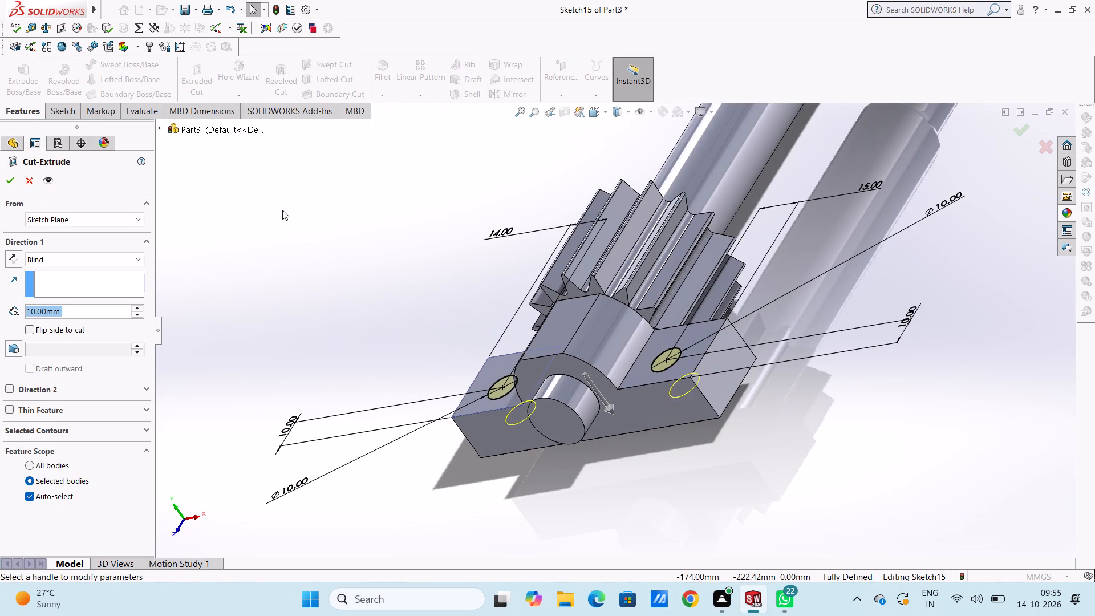
pyautogui.write('20')
pyautogui.press('Return')
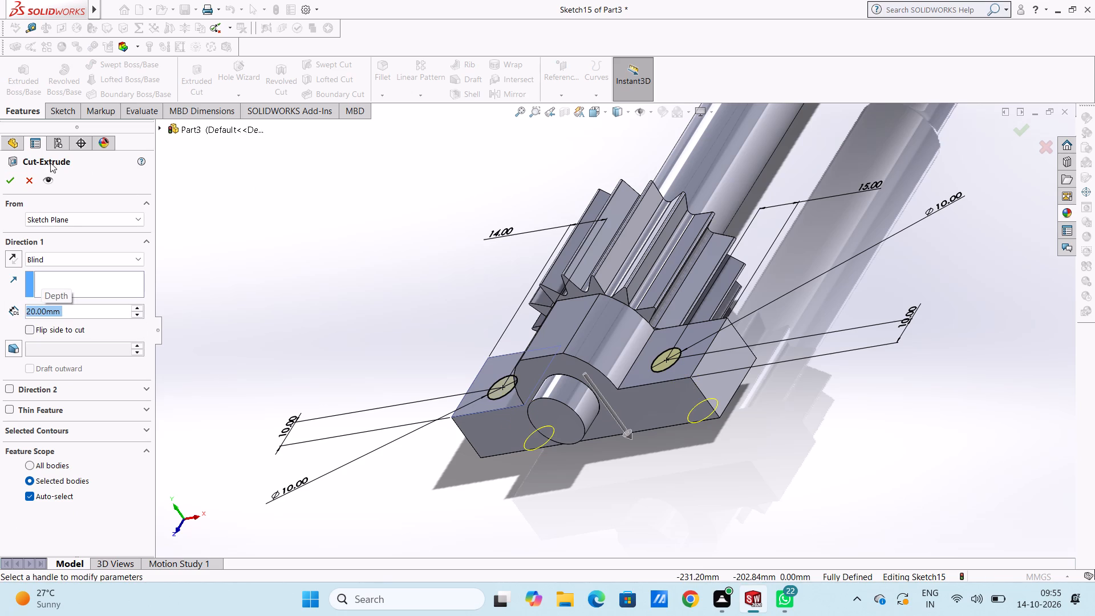
pyautogui.click(11, 184)
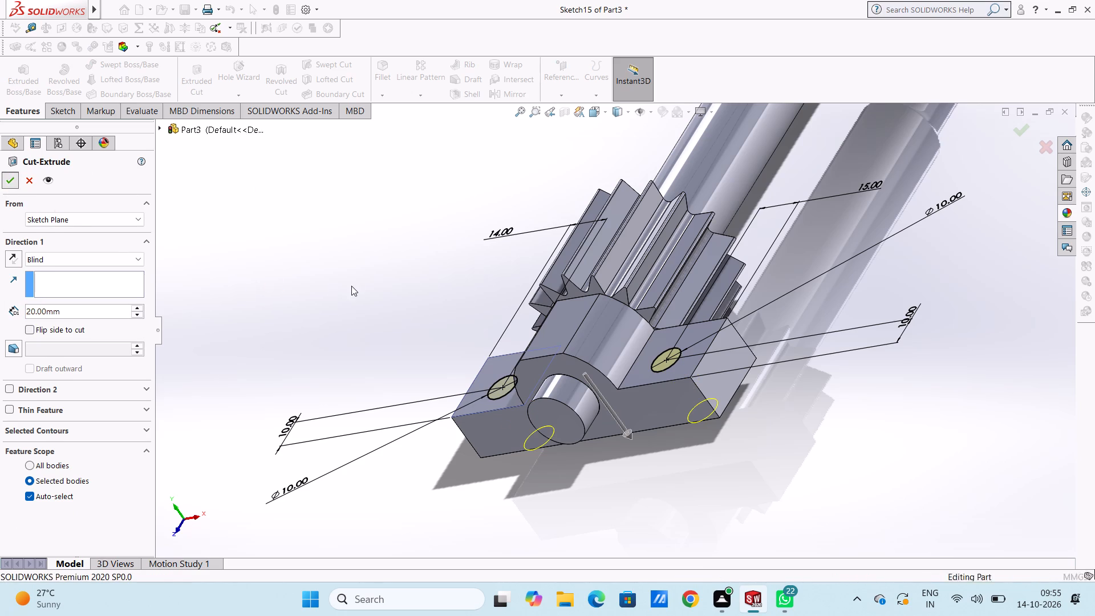
pyautogui.click(359, 288)
# Examine the two lug holes and the whole geared shaft from above and in isometric view.
pyautogui.moveTo(371, 307); pyautogui.dragTo(391, 412, button='middle')
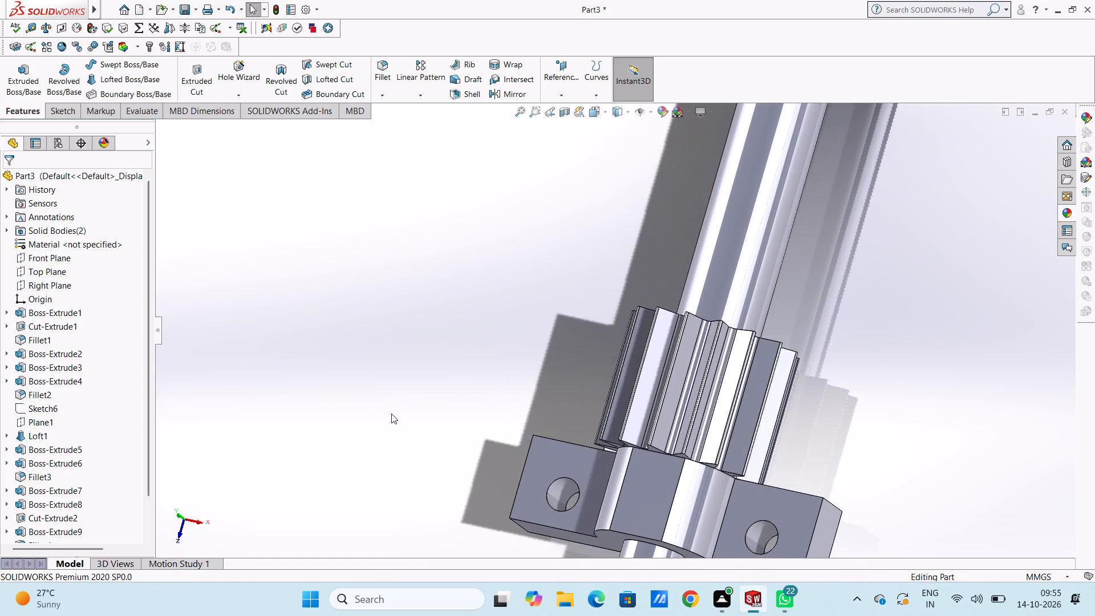
pyautogui.scroll(3, 391, 414)
pyautogui.moveTo(391, 412); pyautogui.dragTo(424, 437, button='middle')
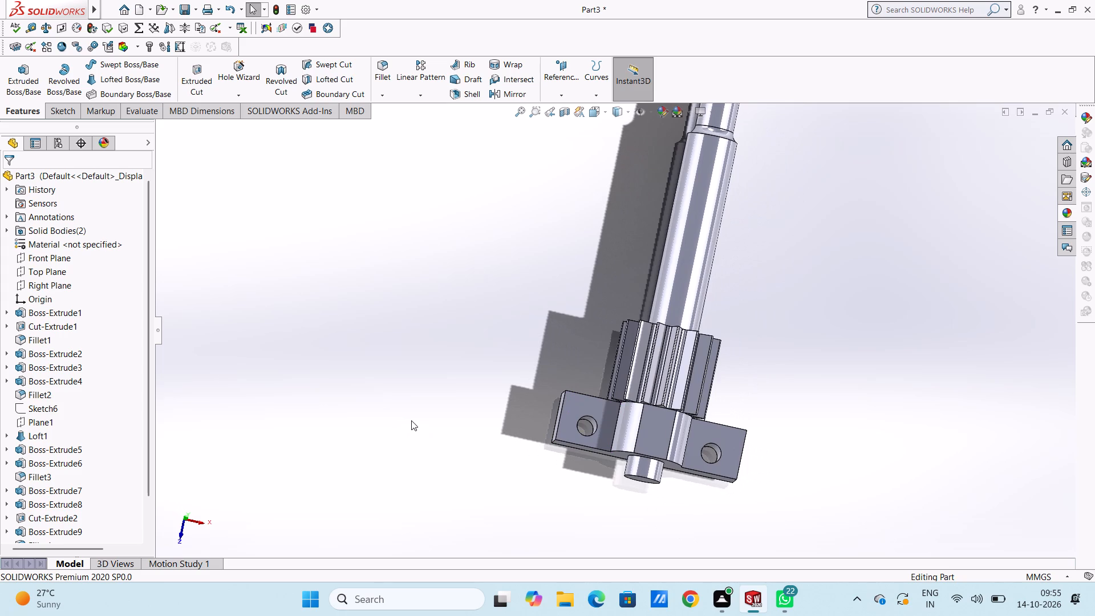
pyautogui.hotkey('ctrl', '7')
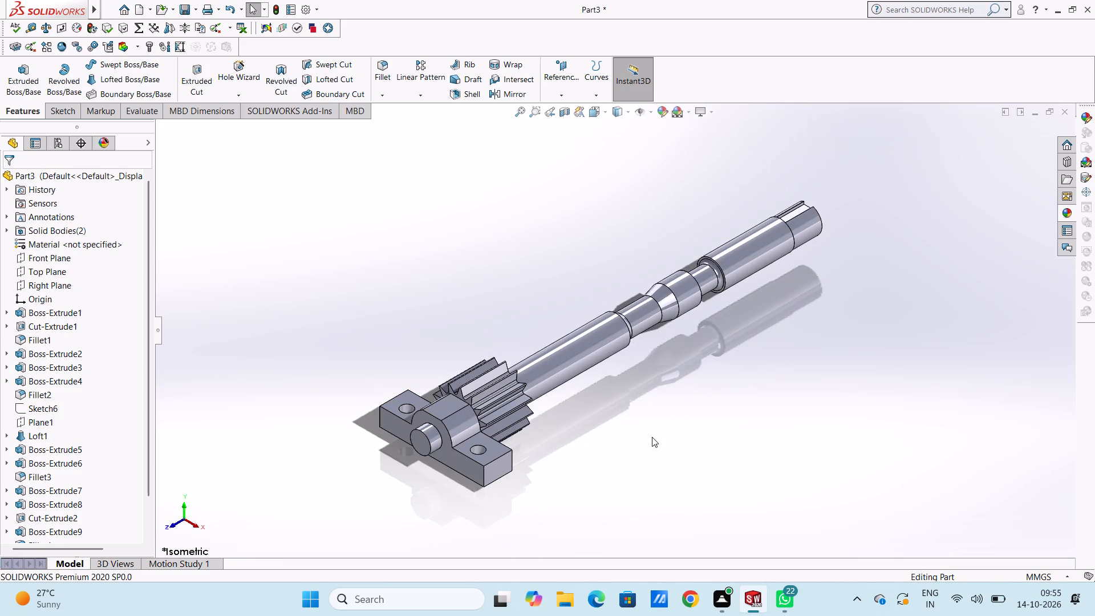
pyautogui.press('Escape')
pyautogui.press('Escape')
pyautogui.scroll(-1, 407, 374)
pyautogui.scroll(2, 487, 464)
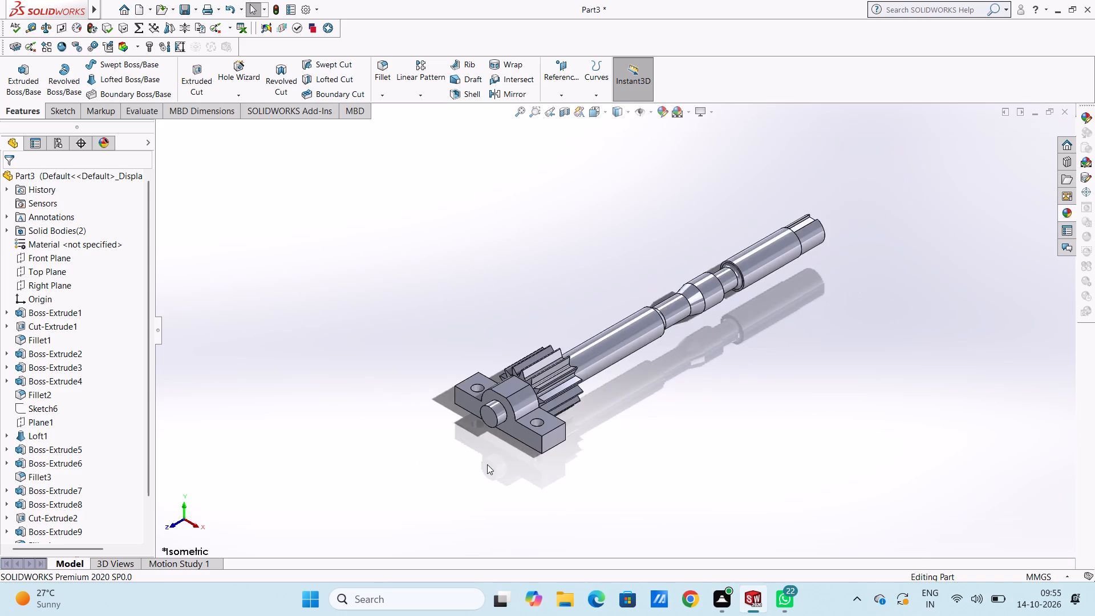
pyautogui.scroll(-2, 487, 464)
pyautogui.scroll(2, 693, 245)
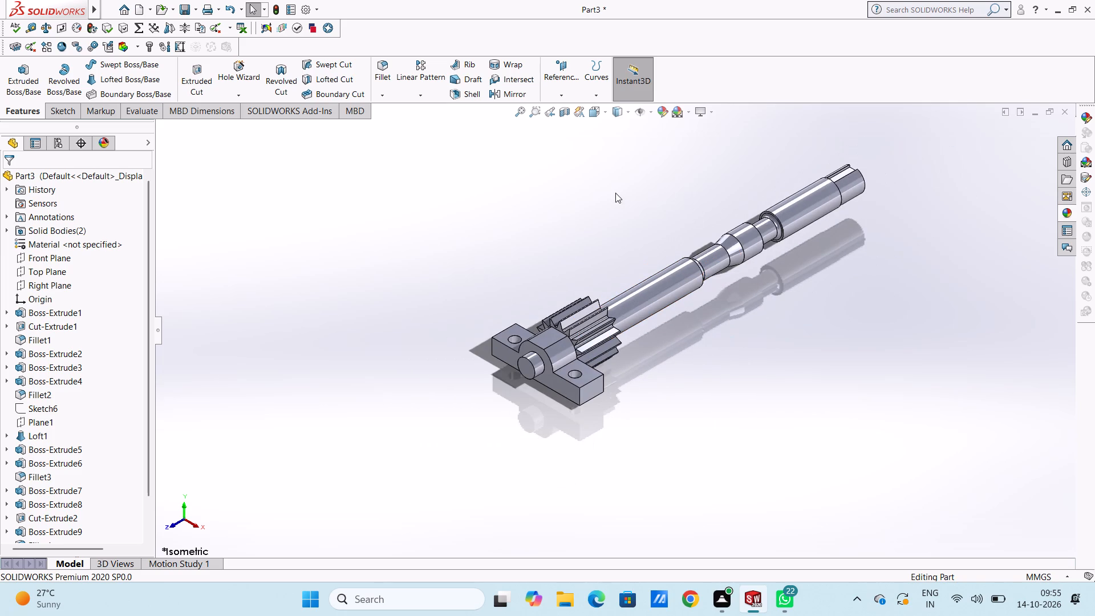
# Apply a light blue colour, RGB 111, 169, 255, to the whole part.
pyautogui.click(662, 110)
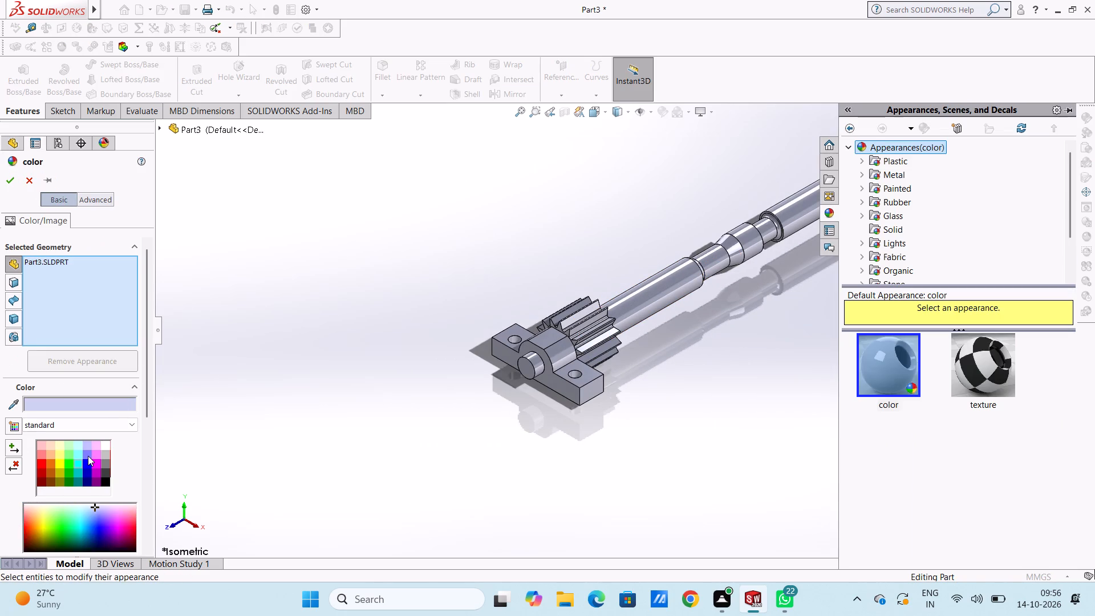
pyautogui.scroll(-2, 87, 456)
pyautogui.click(83, 358)
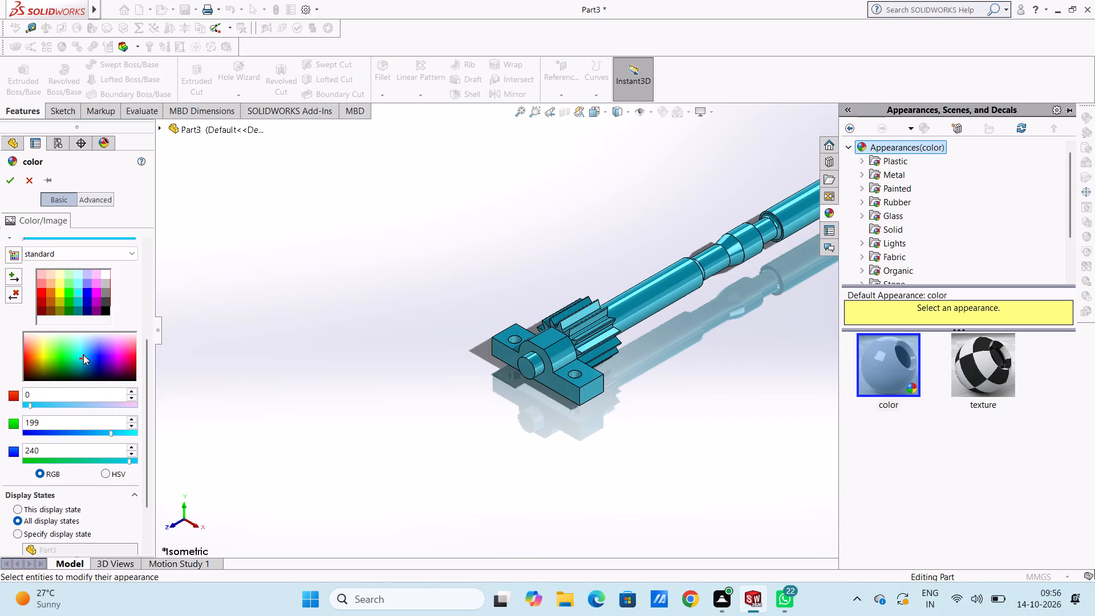
pyautogui.click(83, 355)
pyautogui.click(86, 352)
pyautogui.click(98, 347)
pyautogui.click(96, 345)
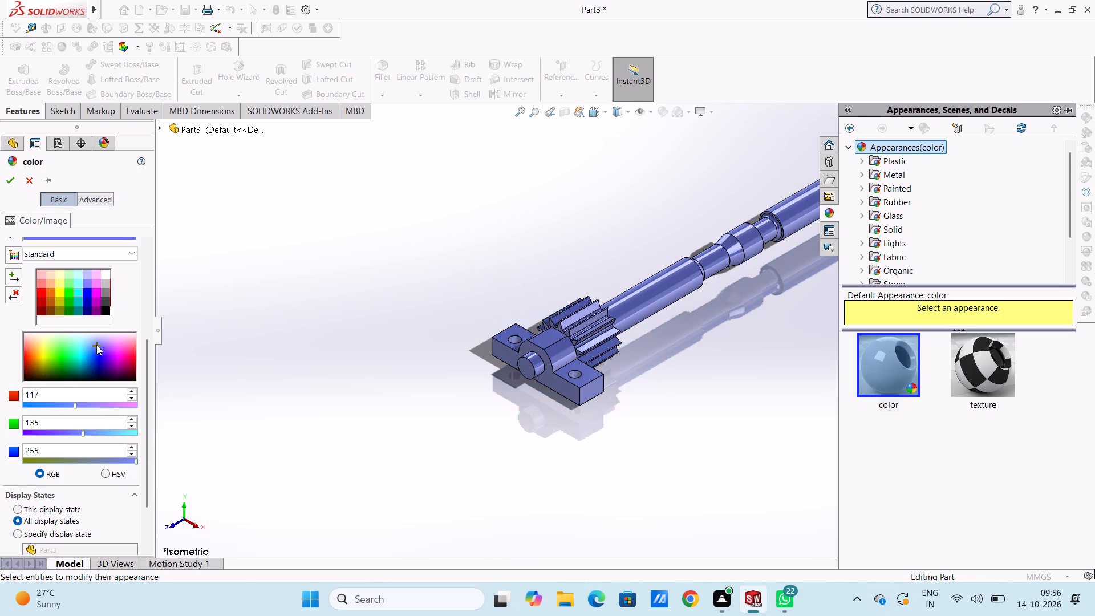
pyautogui.click(92, 343)
pyautogui.click(91, 349)
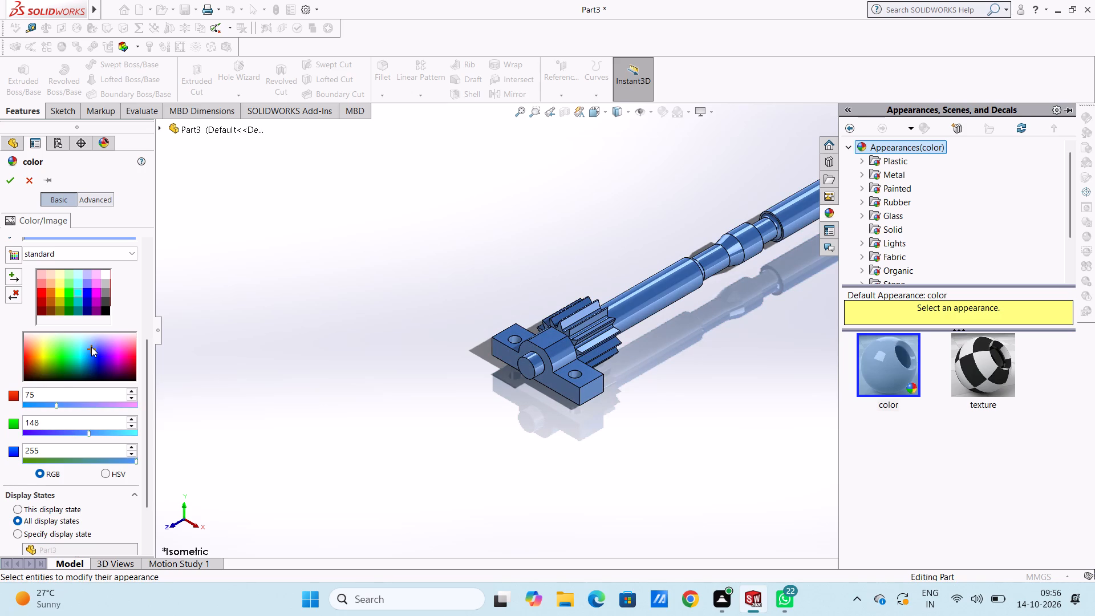
pyautogui.click(91, 346)
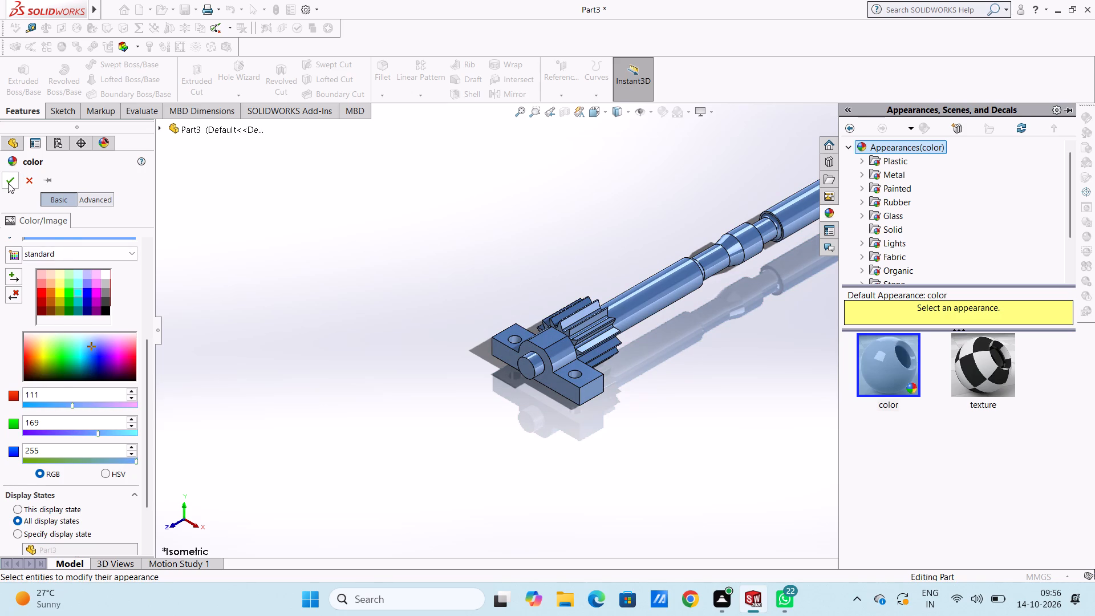
pyautogui.click(8, 181)
# Colour the gear teeth feature Boss-Extrude8 light red, RGB 255, 128, 128, at feature level.
pyautogui.scroll(-3, 644, 316)
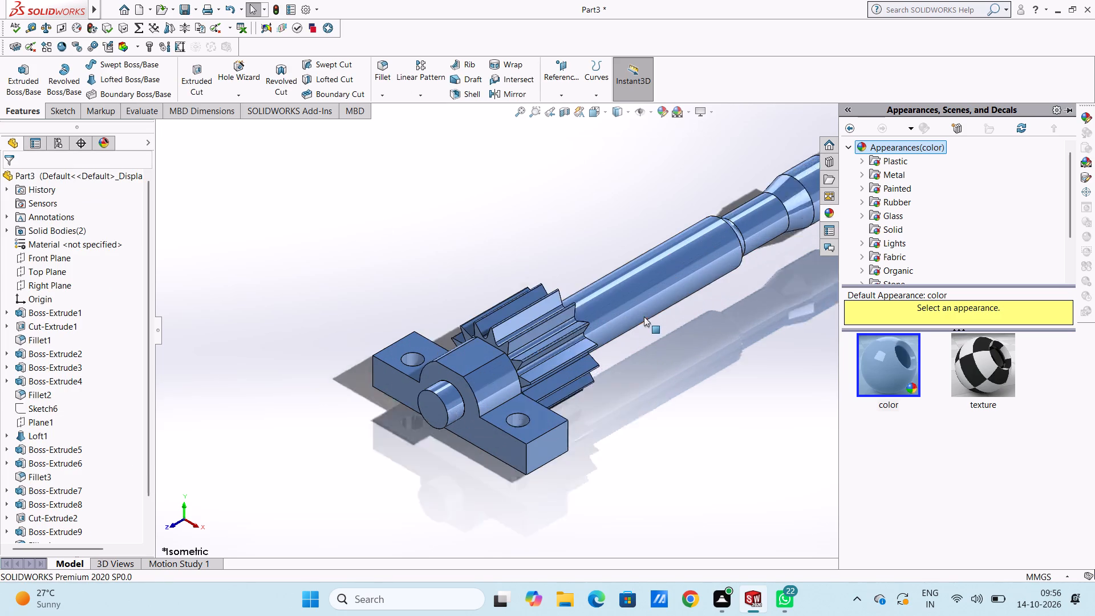
pyautogui.scroll(-1, 644, 317)
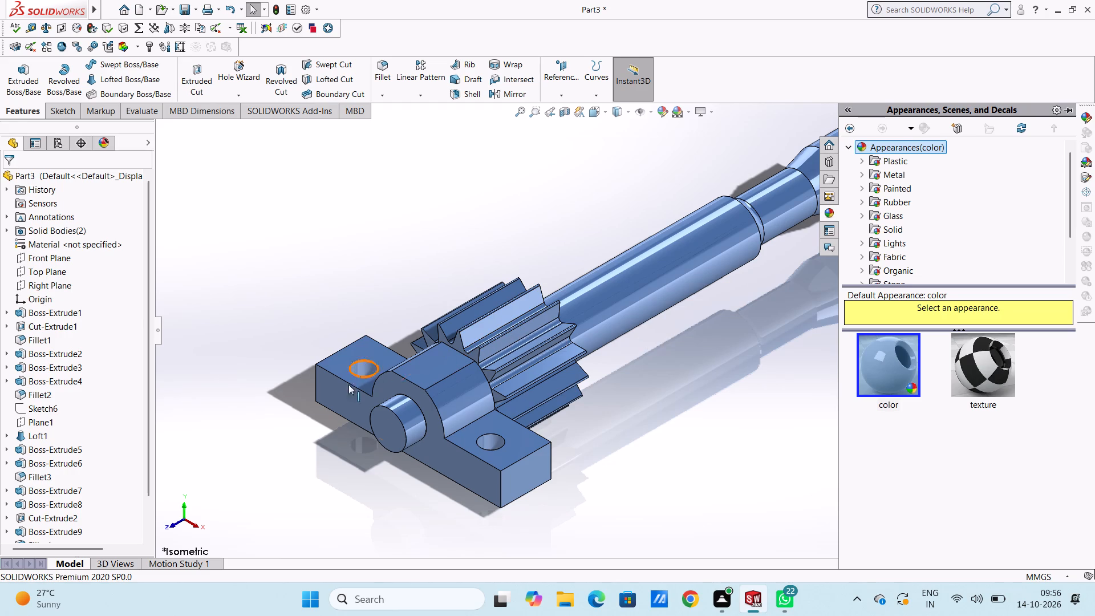
pyautogui.scroll(-11, 124, 416)
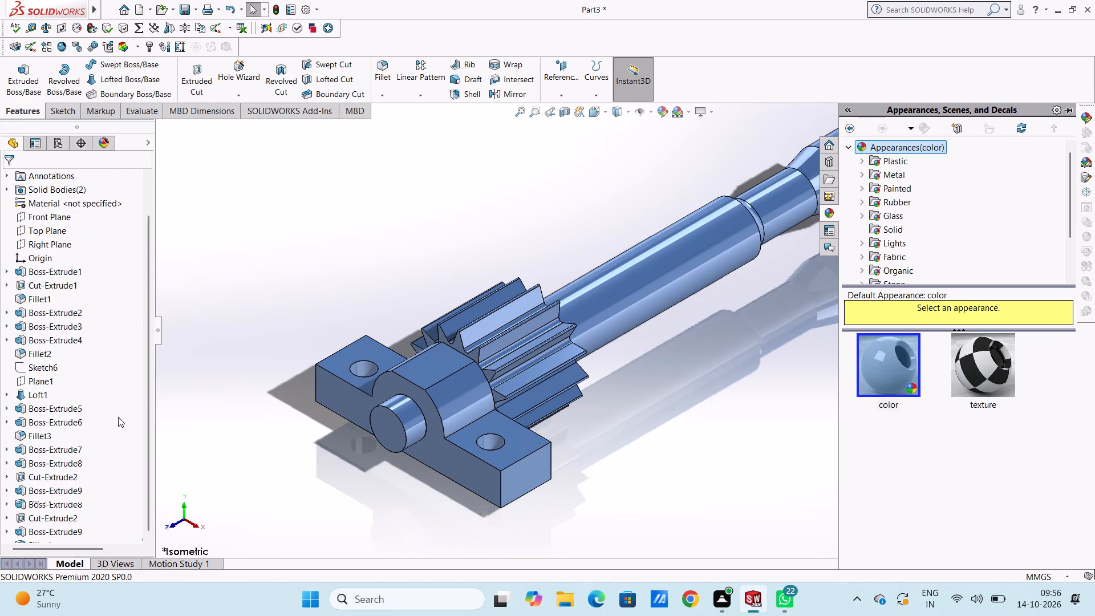
pyautogui.click(54, 467)
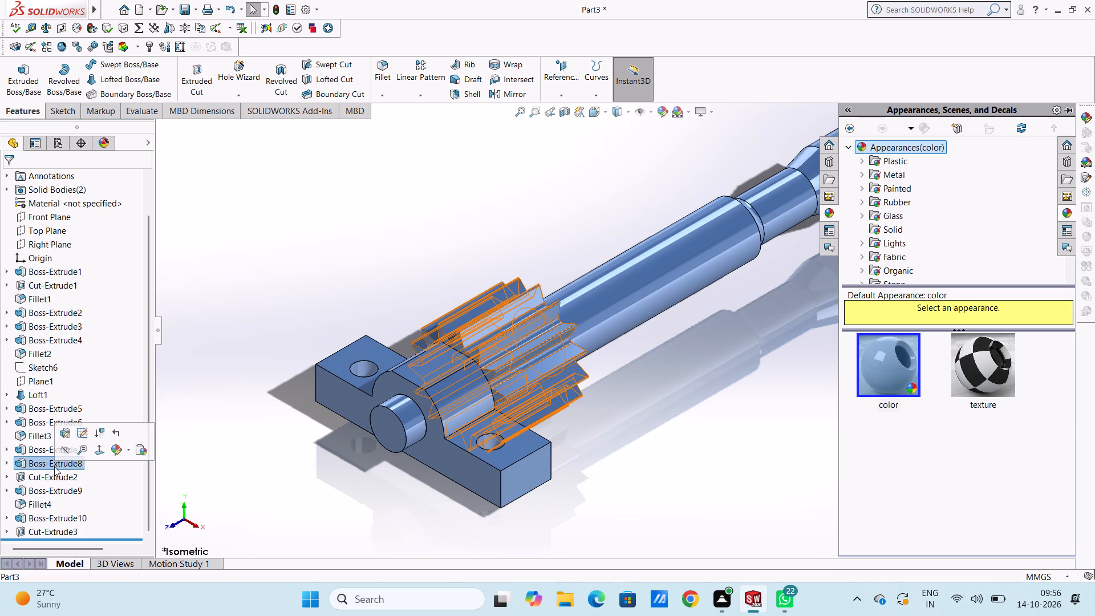
pyautogui.click(120, 449)
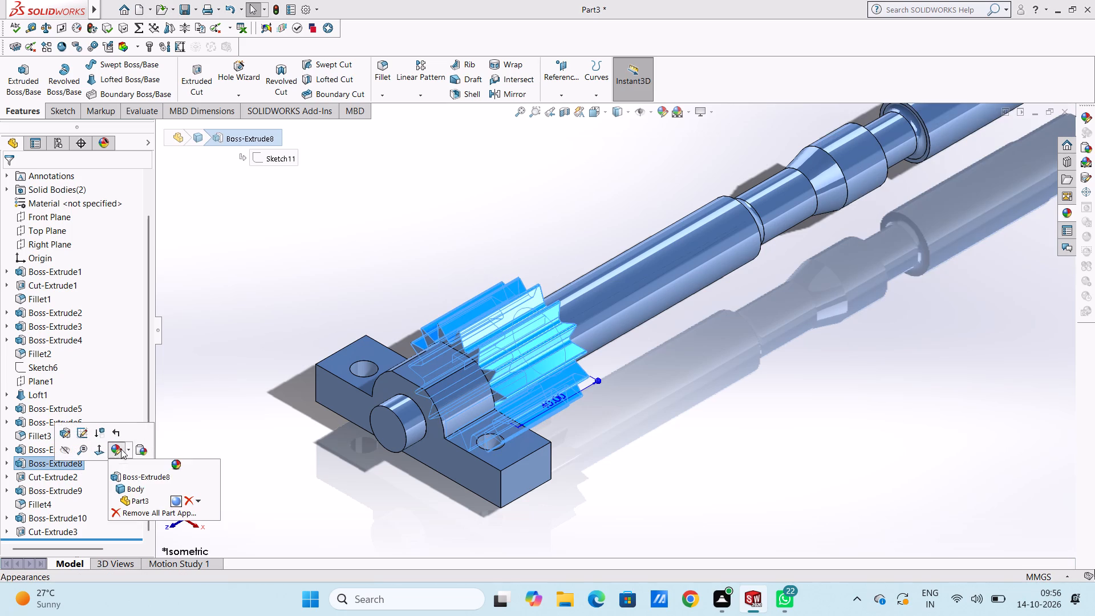
pyautogui.click(80, 456)
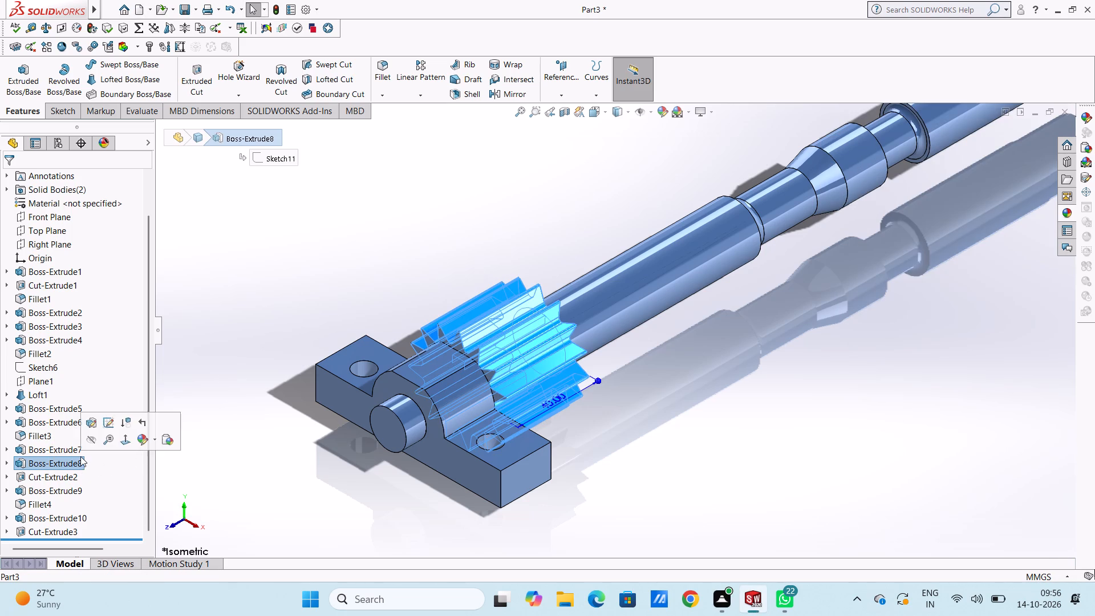
pyautogui.click(108, 460)
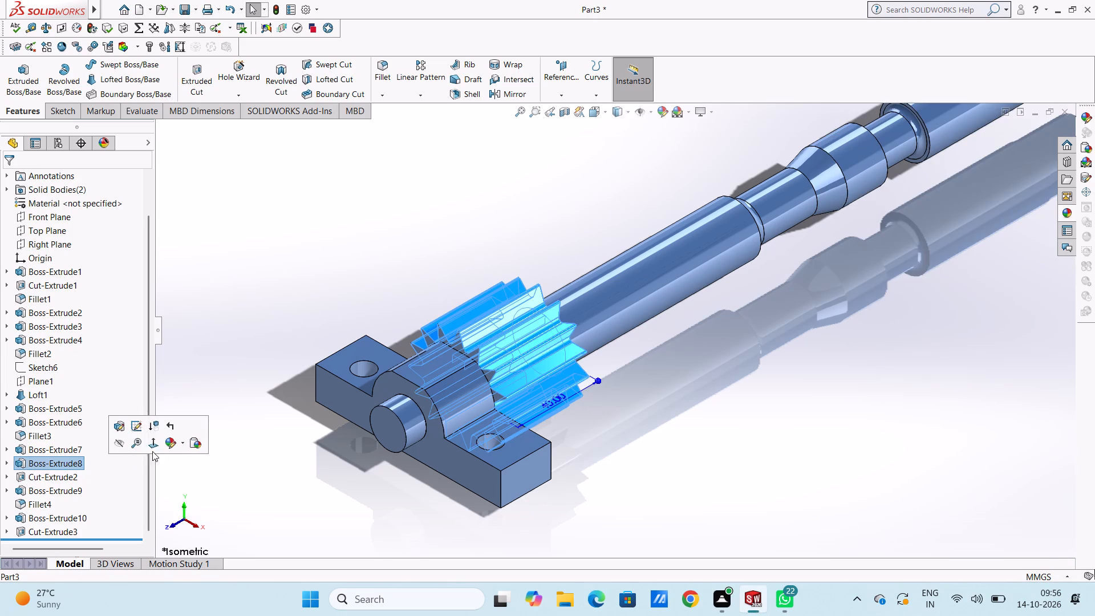
pyautogui.click(169, 440)
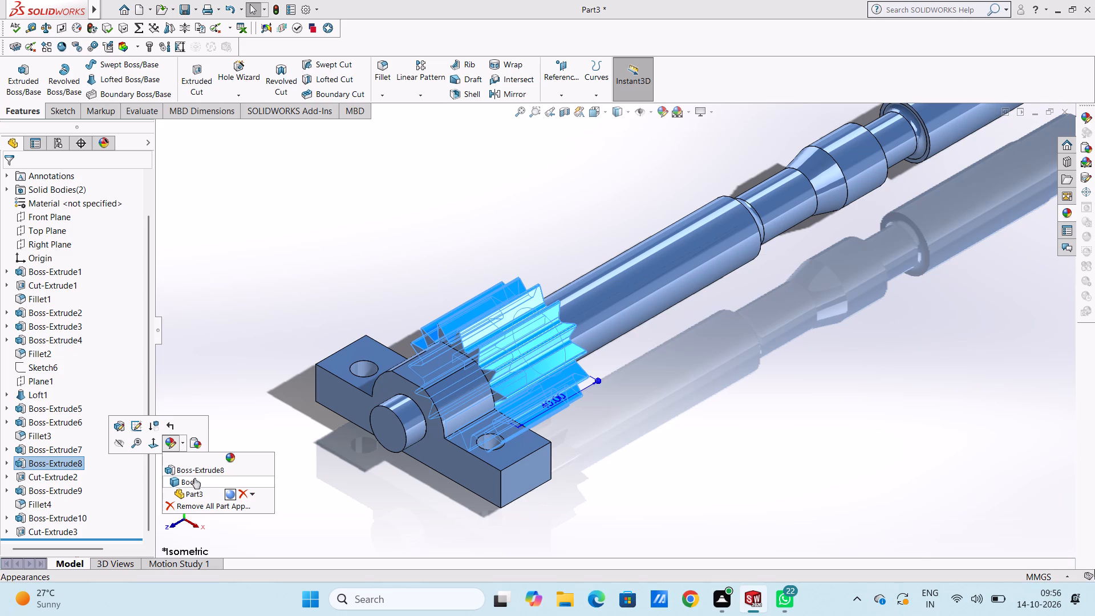
pyautogui.click(192, 471)
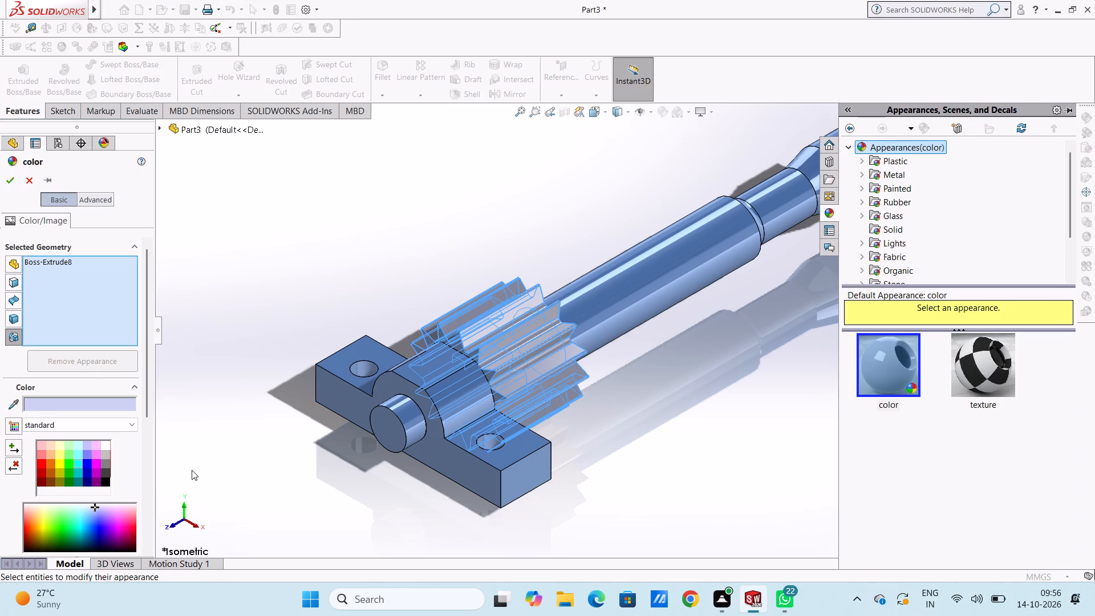
pyautogui.scroll(-2, 115, 482)
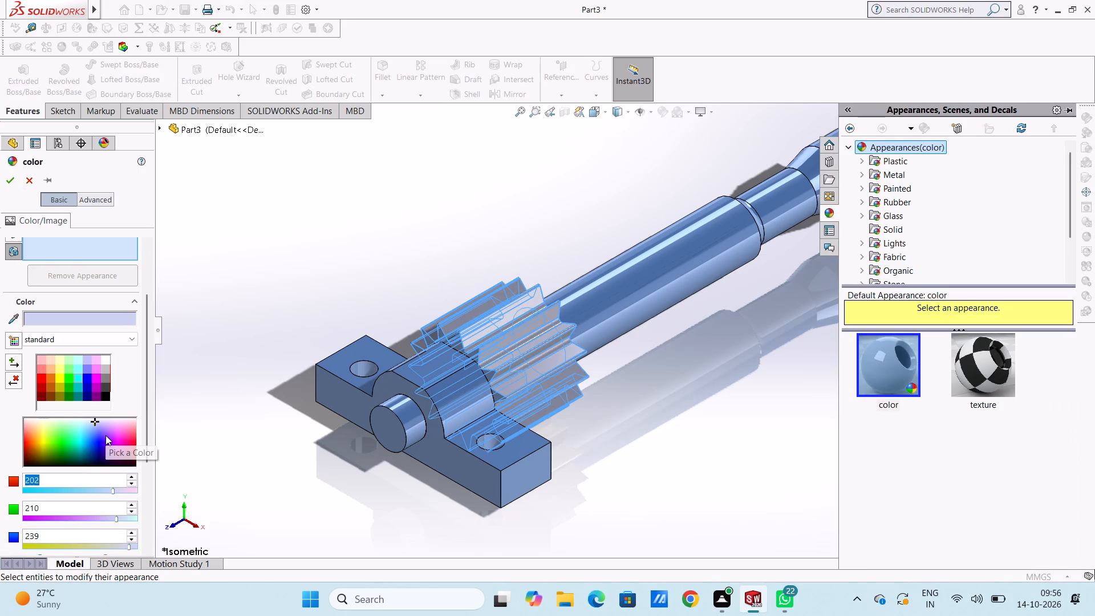
pyautogui.click(40, 365)
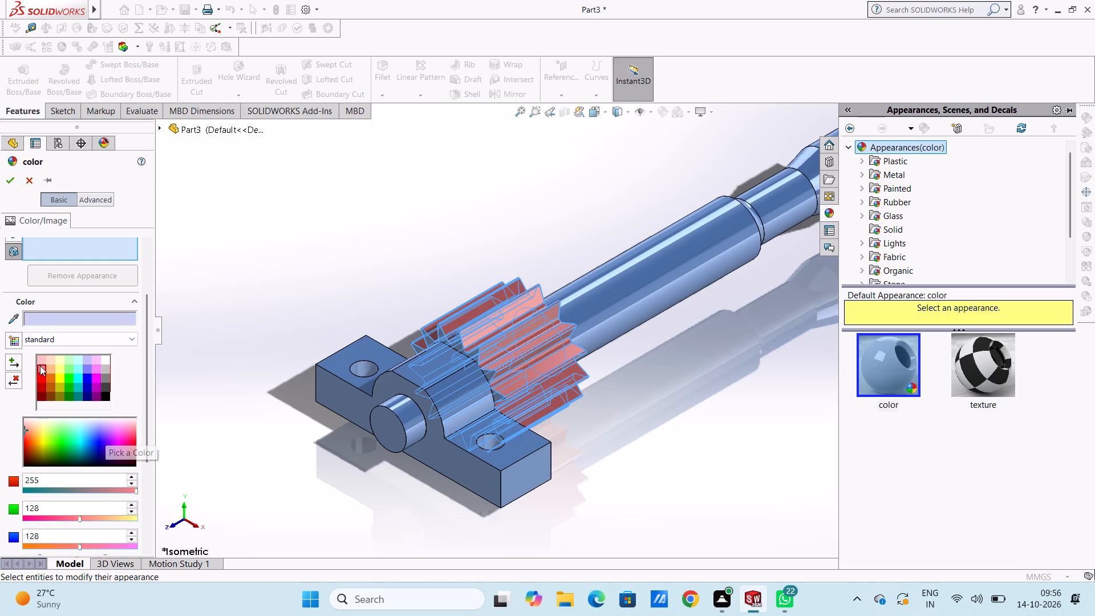
pyautogui.click(39, 372)
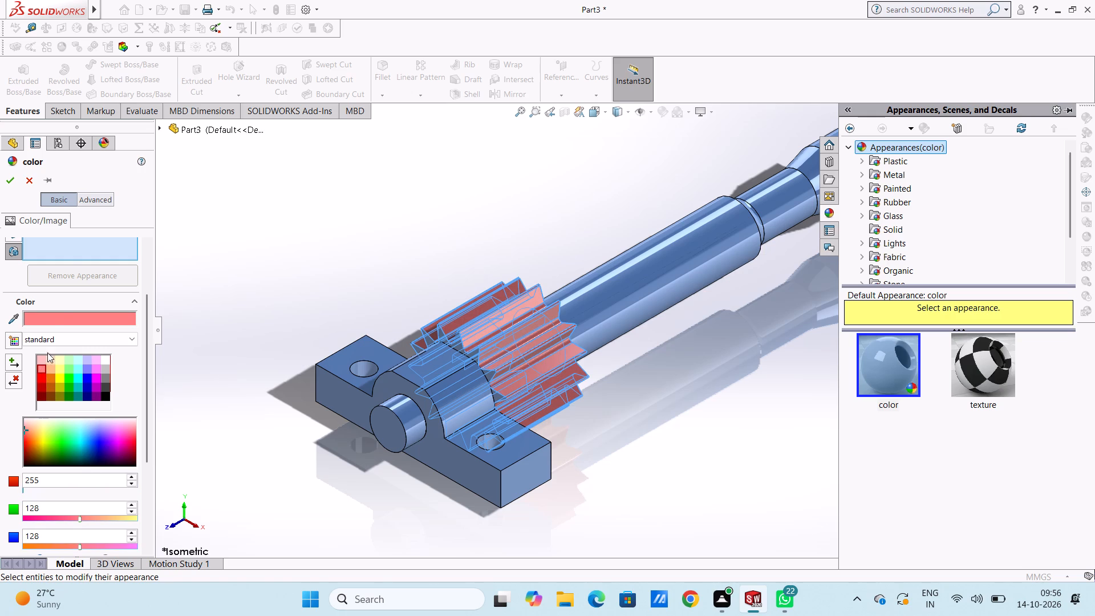
pyautogui.click(10, 178)
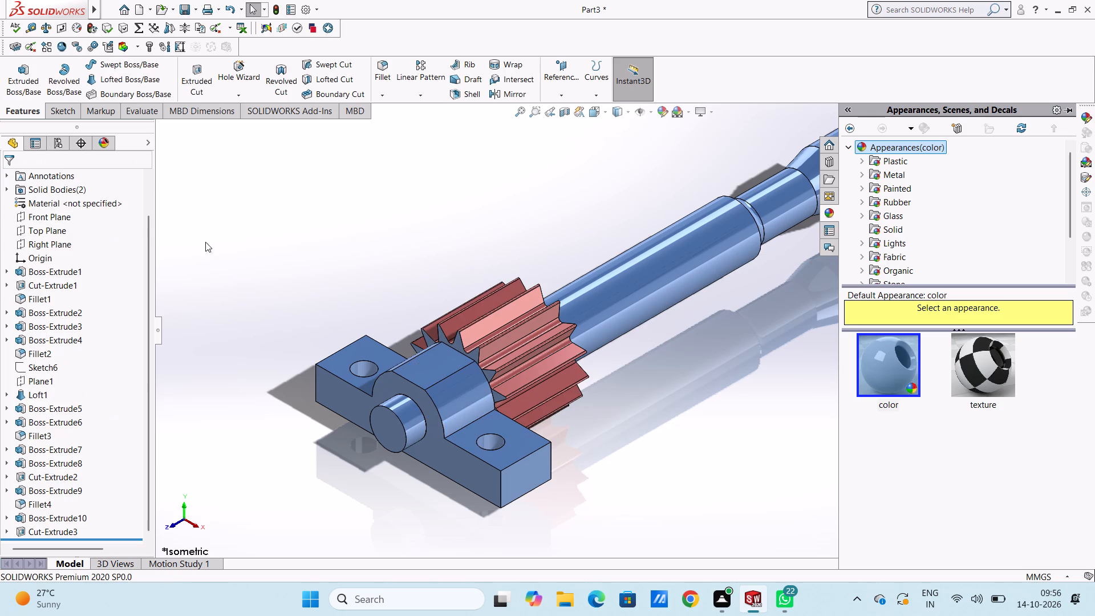
# Apply the standard bright red to the five exposed gear end faces above the mounting block, selecting them as individual faces.
pyautogui.scroll(3, 549, 317)
pyautogui.scroll(-2, 600, 396)
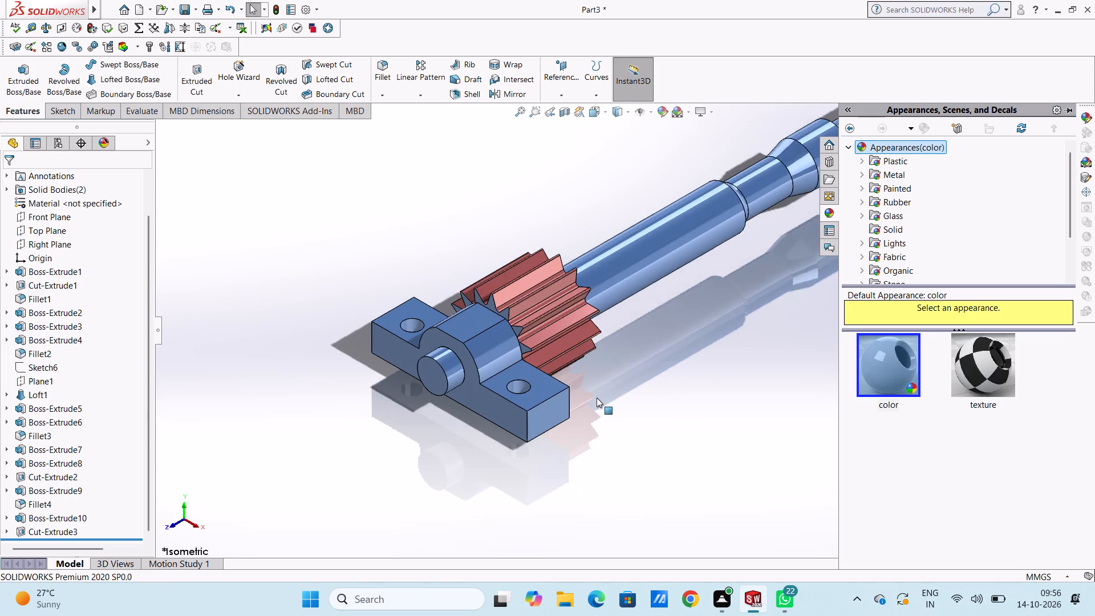
pyautogui.scroll(-3, 587, 391)
pyautogui.click(439, 245)
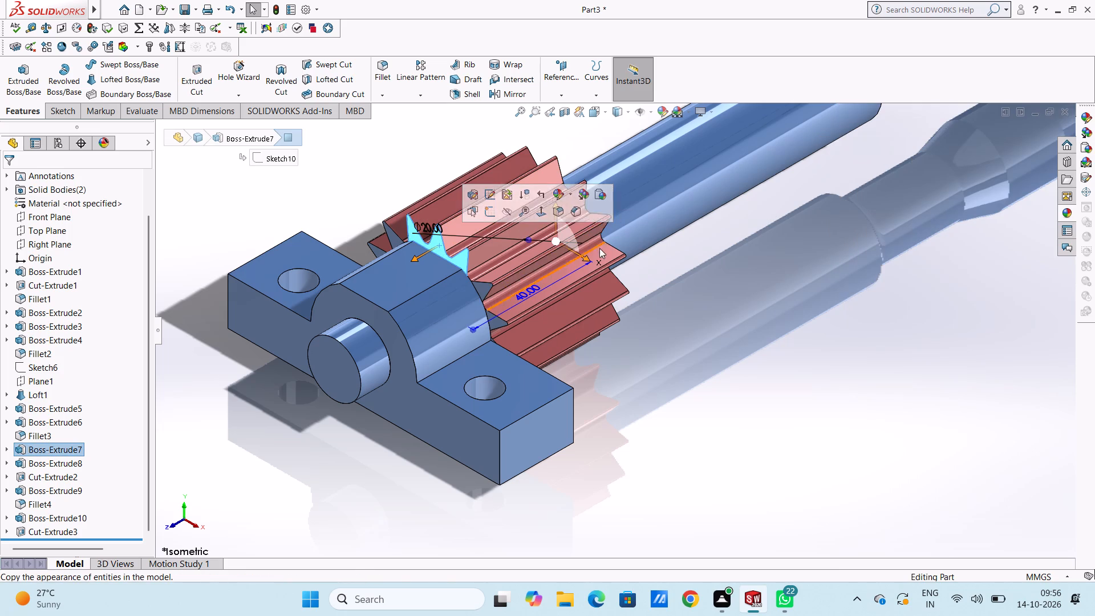
pyautogui.click(556, 193)
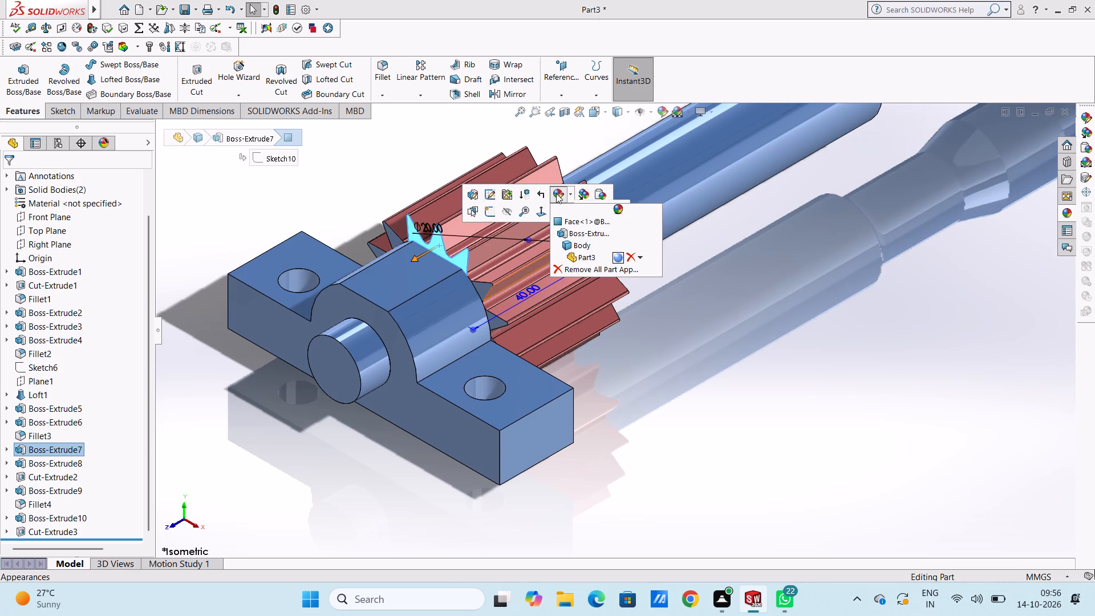
pyautogui.click(567, 225)
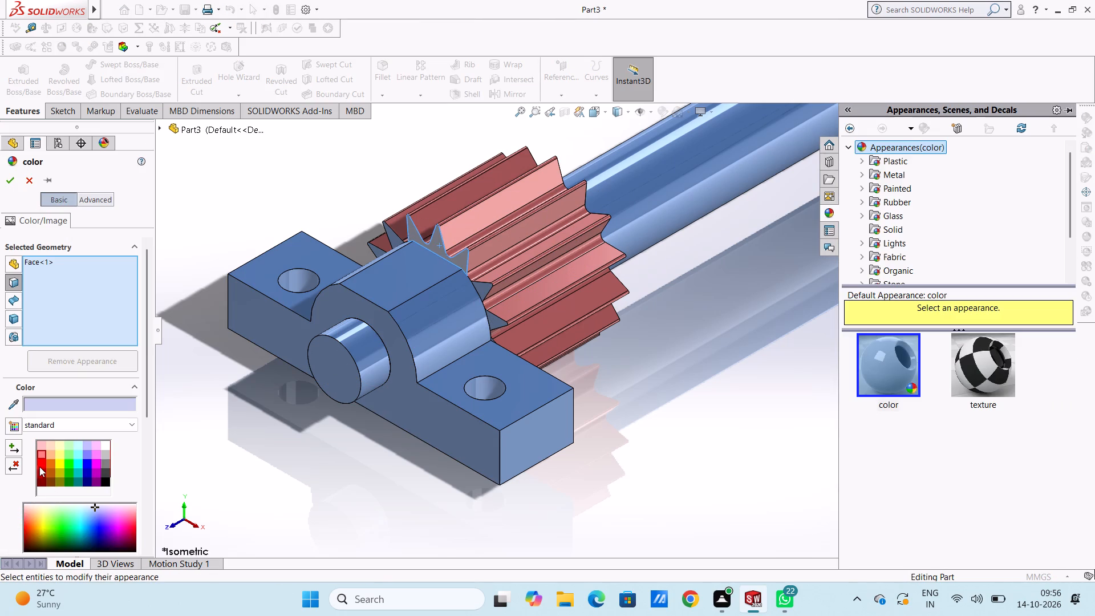
pyautogui.click(43, 461)
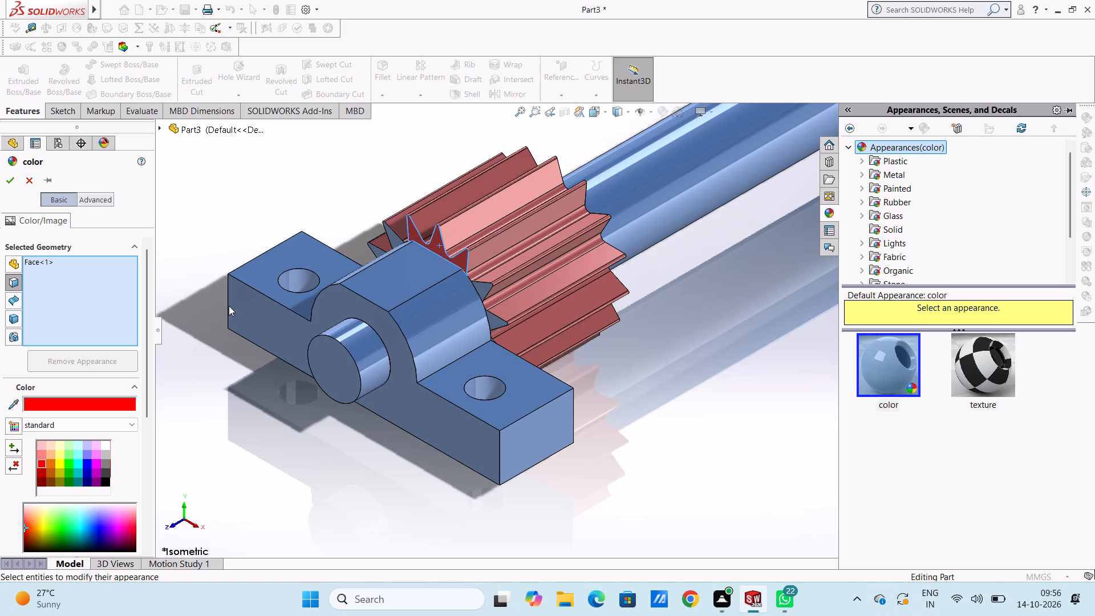
pyautogui.click(396, 238)
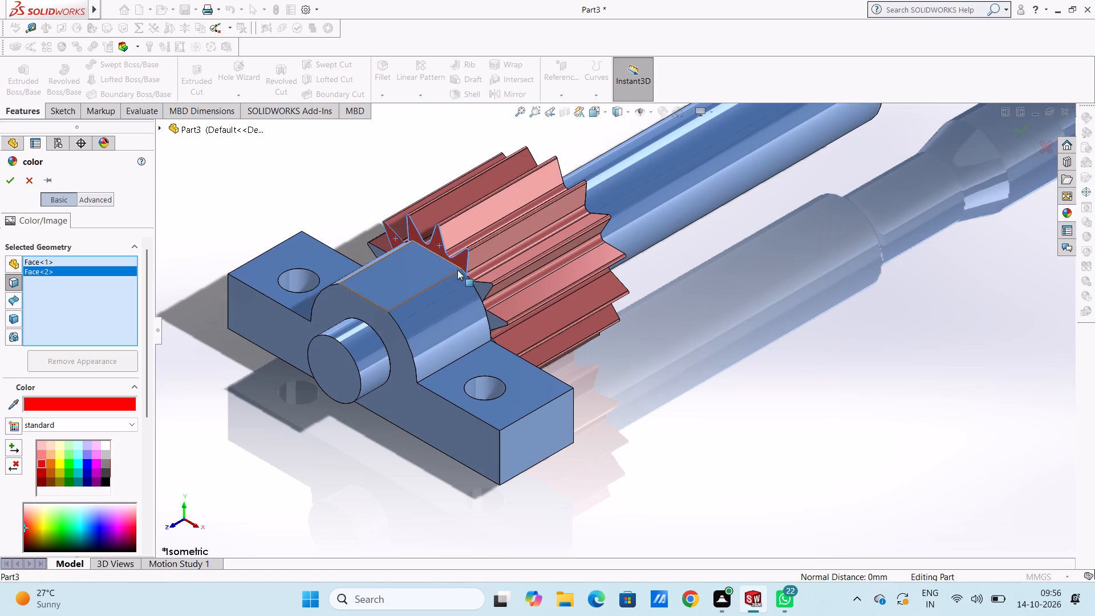
pyautogui.click(482, 287)
pyautogui.click(493, 321)
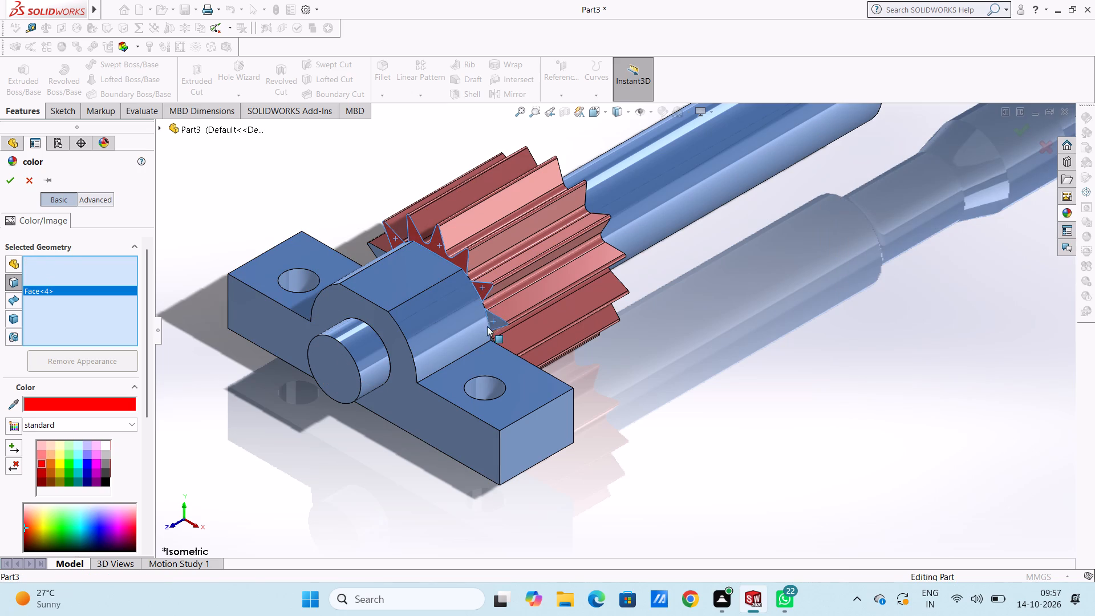
pyautogui.click(378, 249)
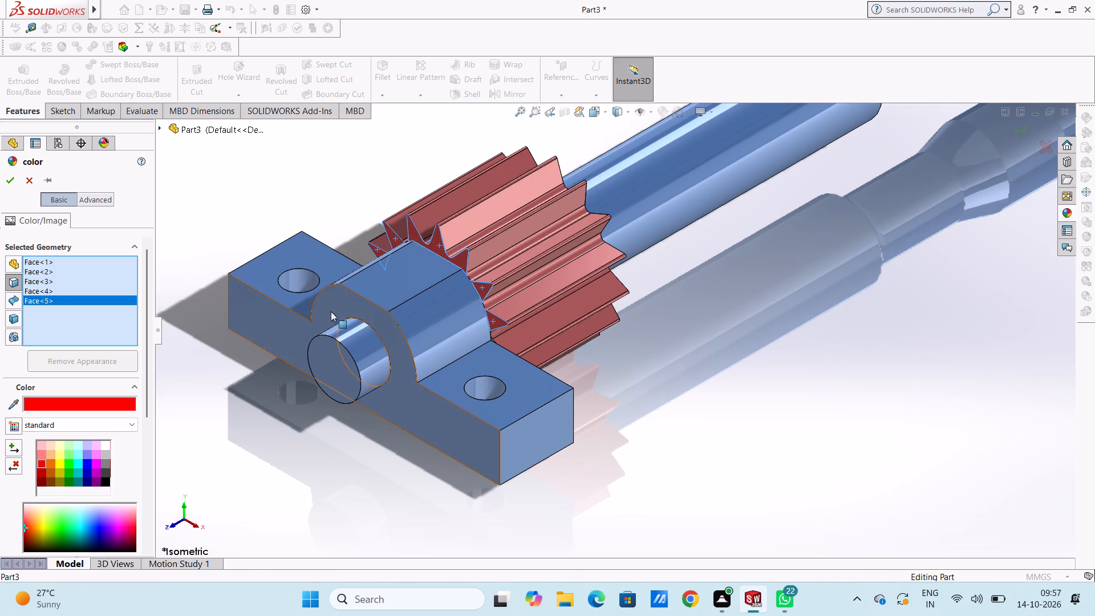
# Add the gear end face exposed beneath the mounting block to the bright red face selection.
pyautogui.moveTo(237, 422); pyautogui.dragTo(279, 382, button='middle')
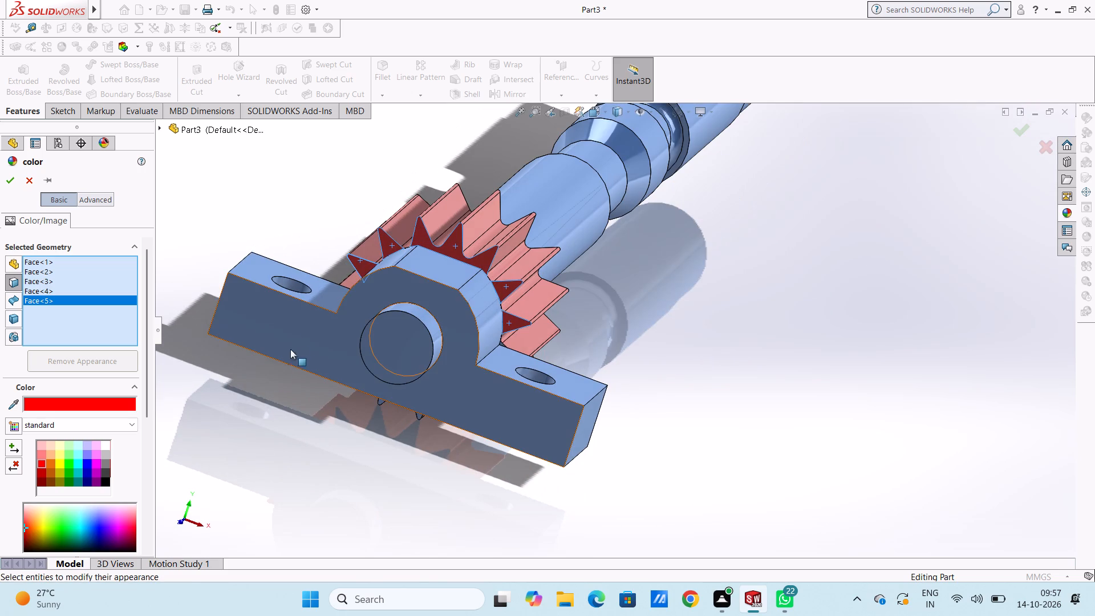
pyautogui.moveTo(328, 416); pyautogui.dragTo(348, 346, button='middle')
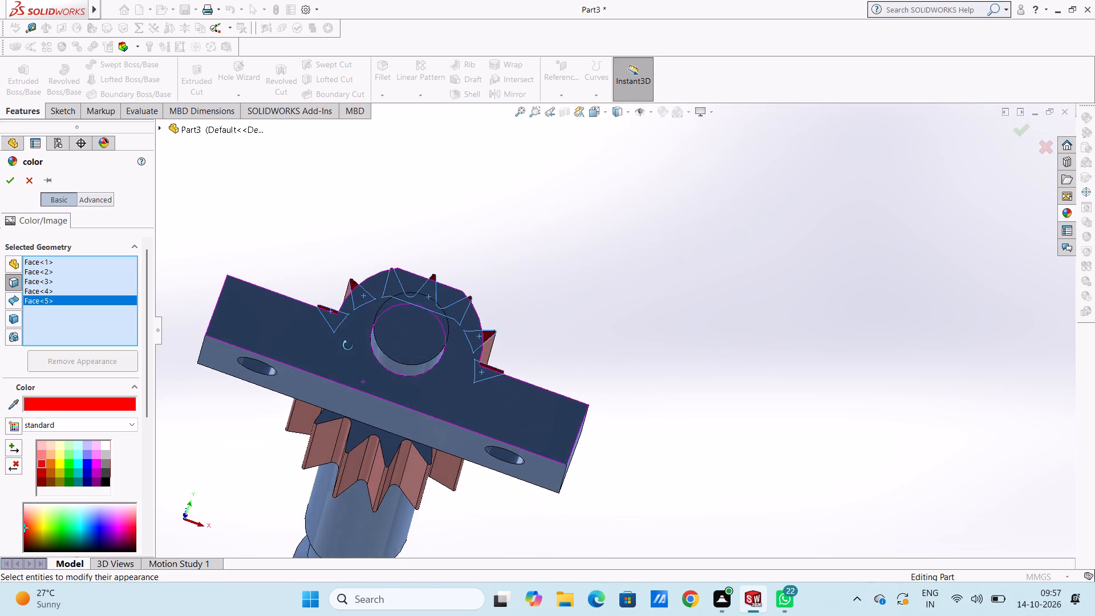
pyautogui.moveTo(348, 346); pyautogui.dragTo(347, 347, button='middle')
pyautogui.scroll(-4, 364, 408)
pyautogui.click(364, 382)
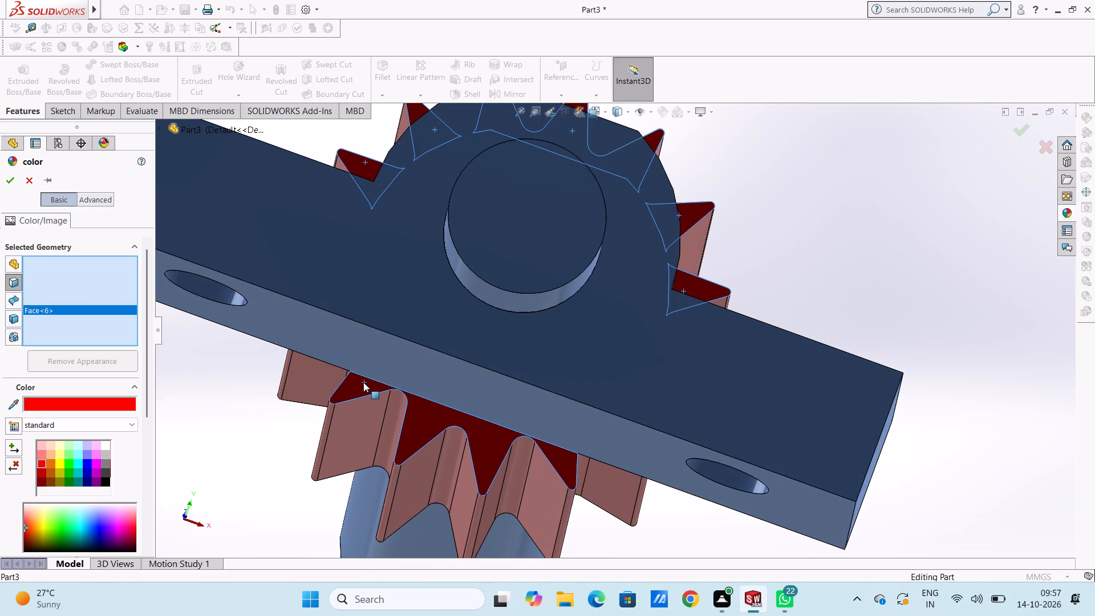
# Add the gear's shaft-side end face to the bright red face selection and apply the colour.
pyautogui.scroll(4, 509, 371)
pyautogui.moveTo(704, 266); pyautogui.dragTo(691, 310, button='middle')
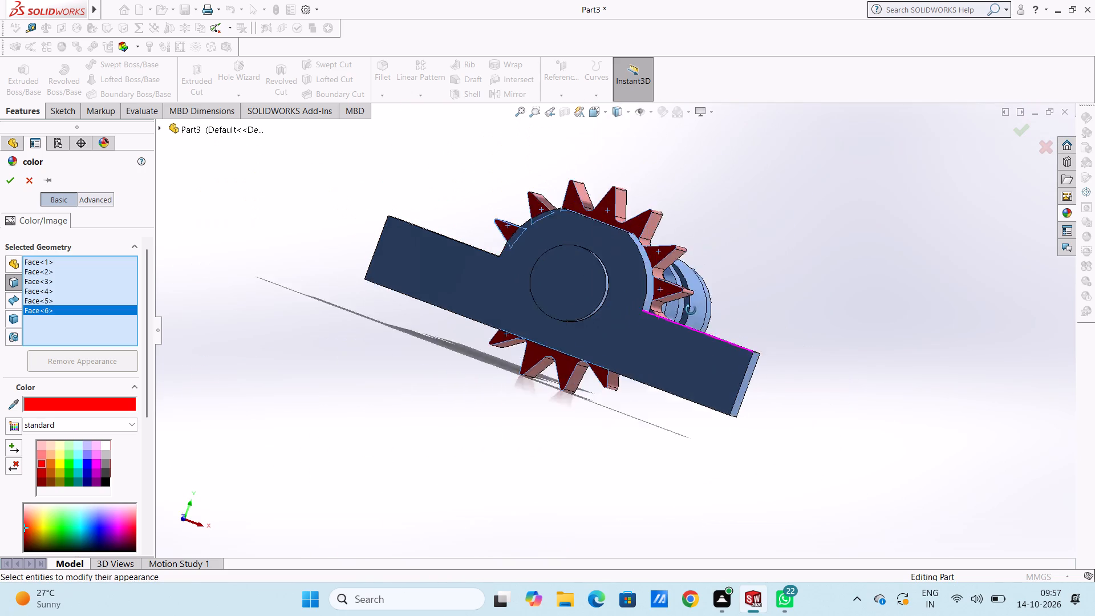
pyautogui.moveTo(691, 310); pyautogui.dragTo(673, 332, button='middle')
pyautogui.scroll(4, 665, 302)
pyautogui.moveTo(778, 293); pyautogui.dragTo(645, 369, button='middle')
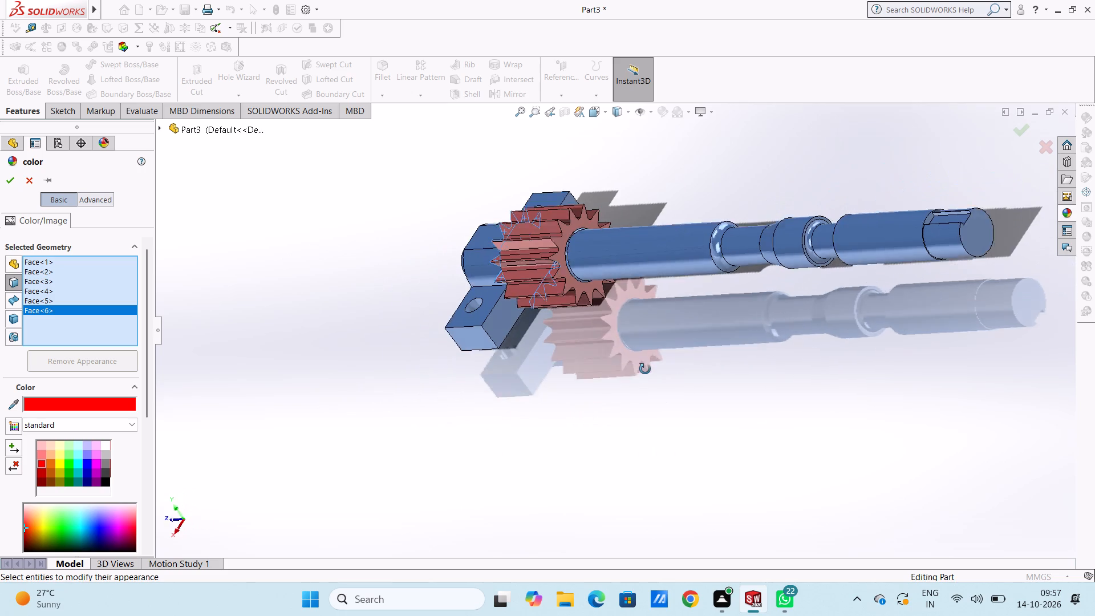
pyautogui.moveTo(645, 369); pyautogui.dragTo(644, 370, button='middle')
pyautogui.scroll(-7, 600, 221)
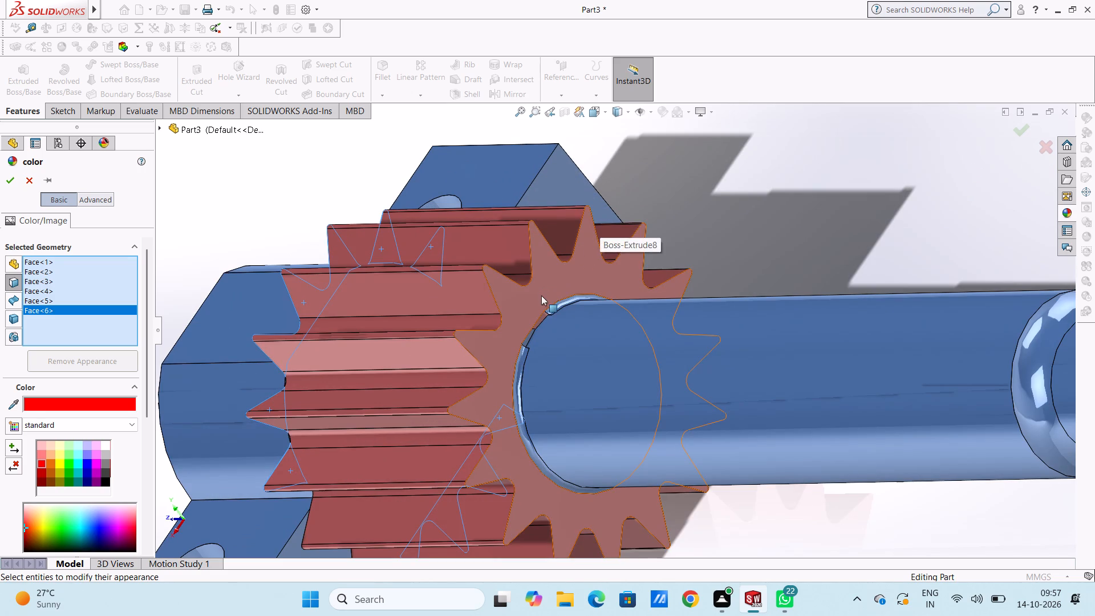
pyautogui.click(541, 295)
pyautogui.scroll(5, 540, 295)
pyautogui.moveTo(340, 342); pyautogui.dragTo(356, 353, button='middle')
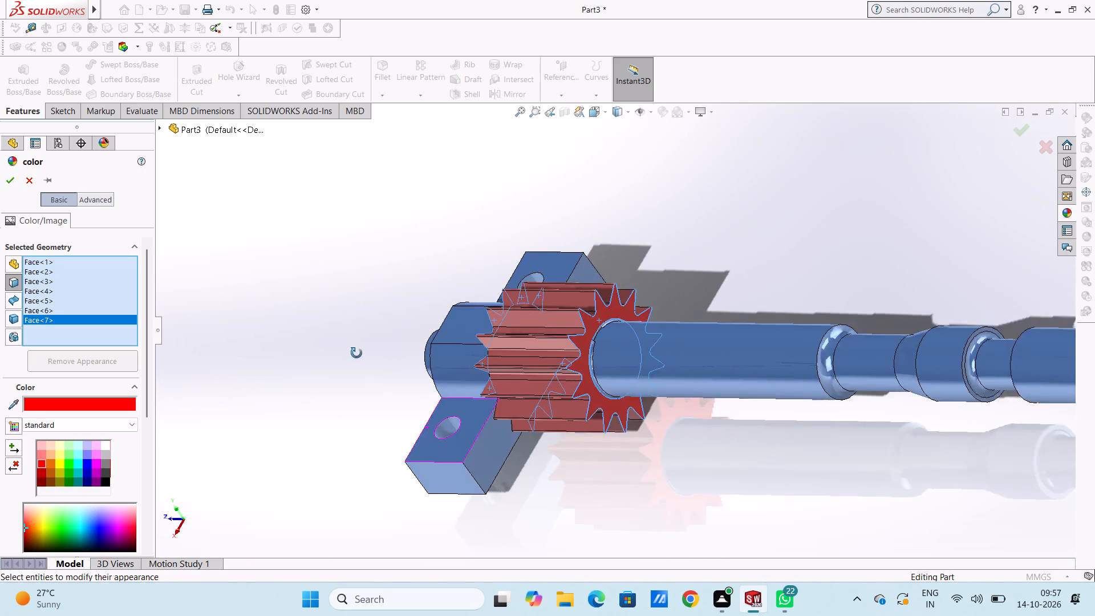
pyautogui.moveTo(356, 353); pyautogui.dragTo(379, 368, button='middle')
pyautogui.scroll(5, 379, 369)
pyautogui.moveTo(408, 366); pyautogui.dragTo(516, 460, button='middle')
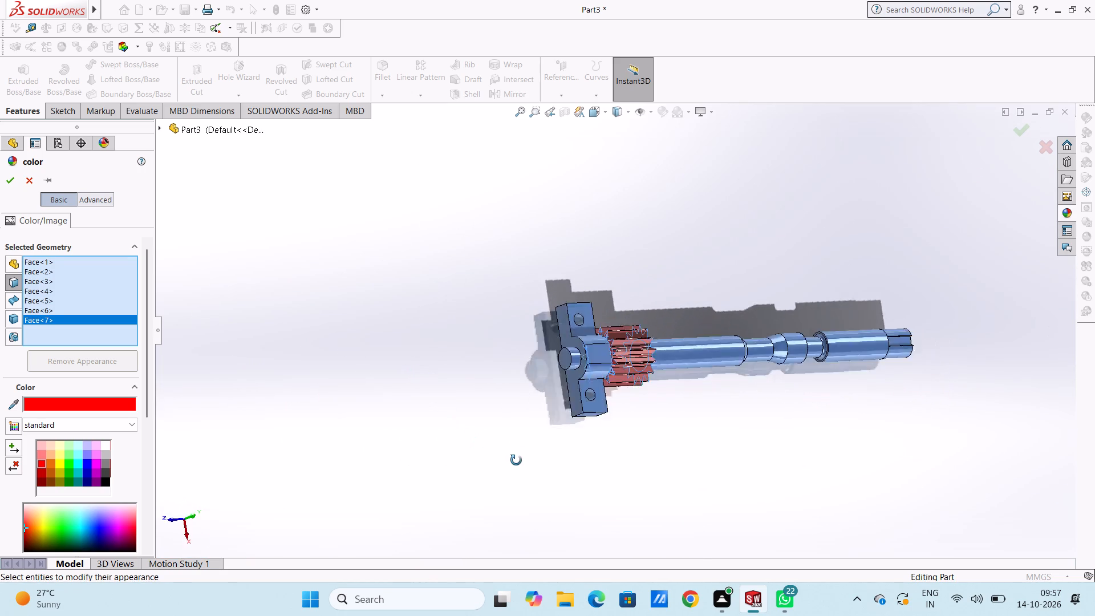
pyautogui.moveTo(516, 460); pyautogui.dragTo(472, 449, button='middle')
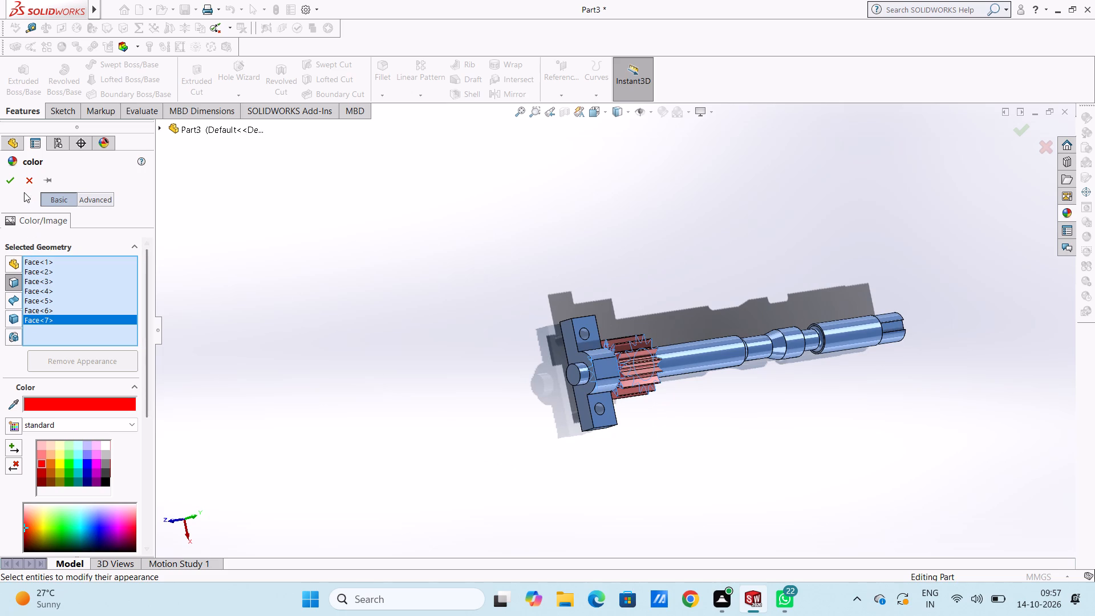
pyautogui.click(10, 188)
# Apply the chromium plate metal appearance to the mounting block's hole feature, Cut-Extrude3.
pyautogui.scroll(4, 343, 338)
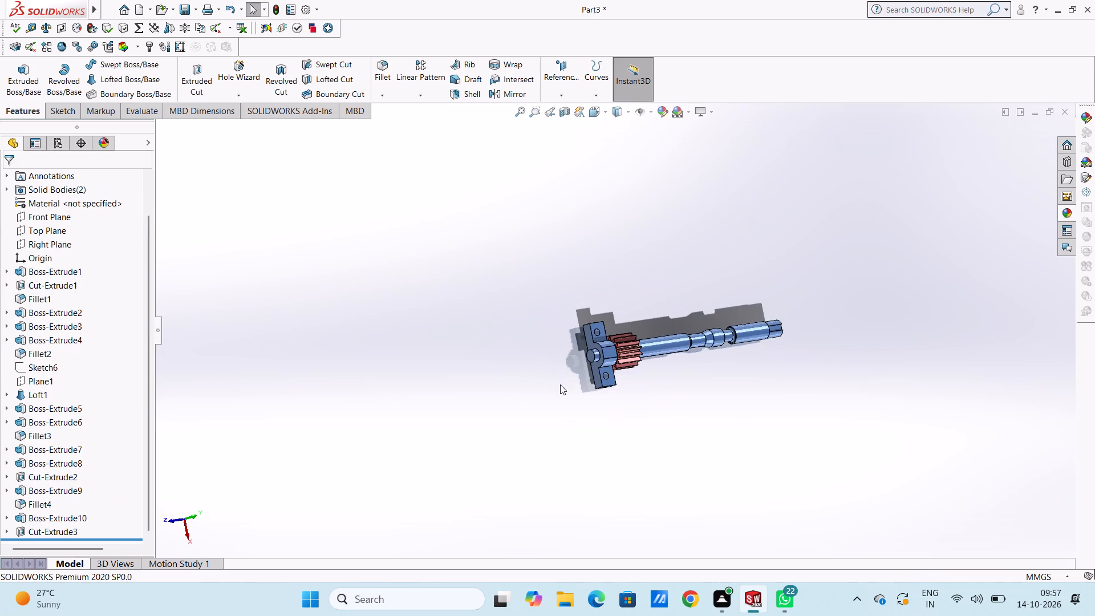
pyautogui.moveTo(610, 383); pyautogui.dragTo(586, 297, button='middle')
pyautogui.scroll(-4, 713, 331)
pyautogui.scroll(-4, 674, 375)
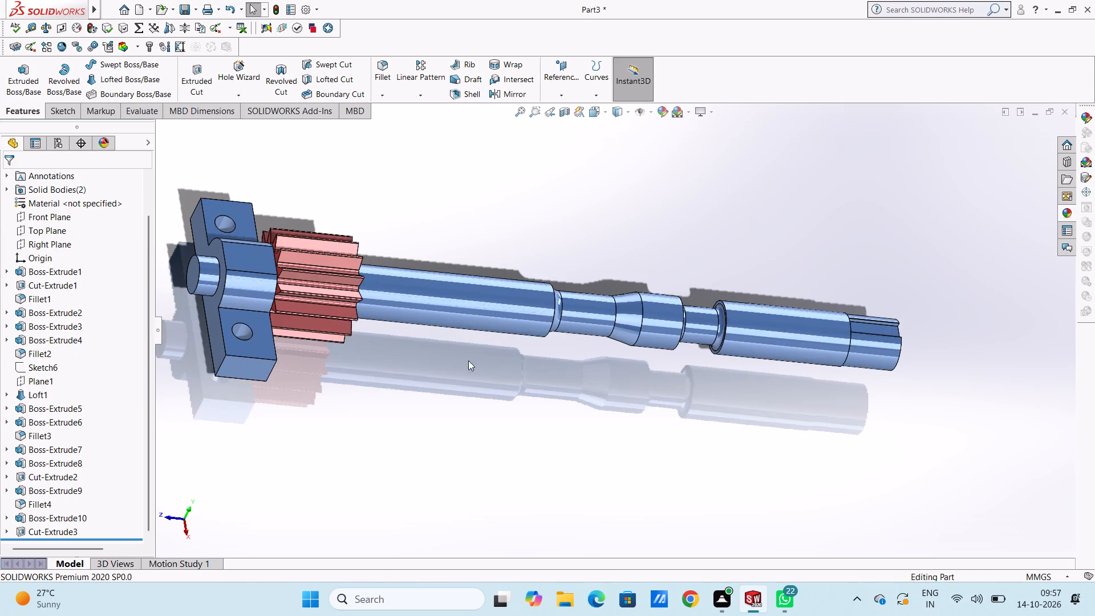
pyautogui.moveTo(411, 358); pyautogui.dragTo(420, 436, button='middle')
pyautogui.scroll(3, 351, 423)
pyautogui.scroll(-2, 333, 419)
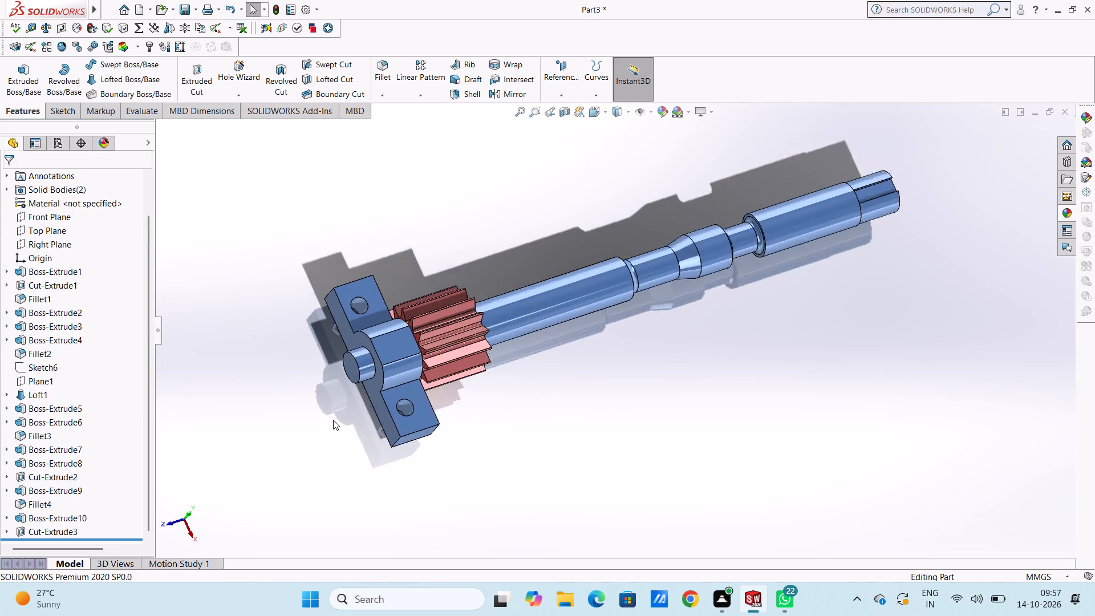
pyautogui.scroll(-1, 333, 420)
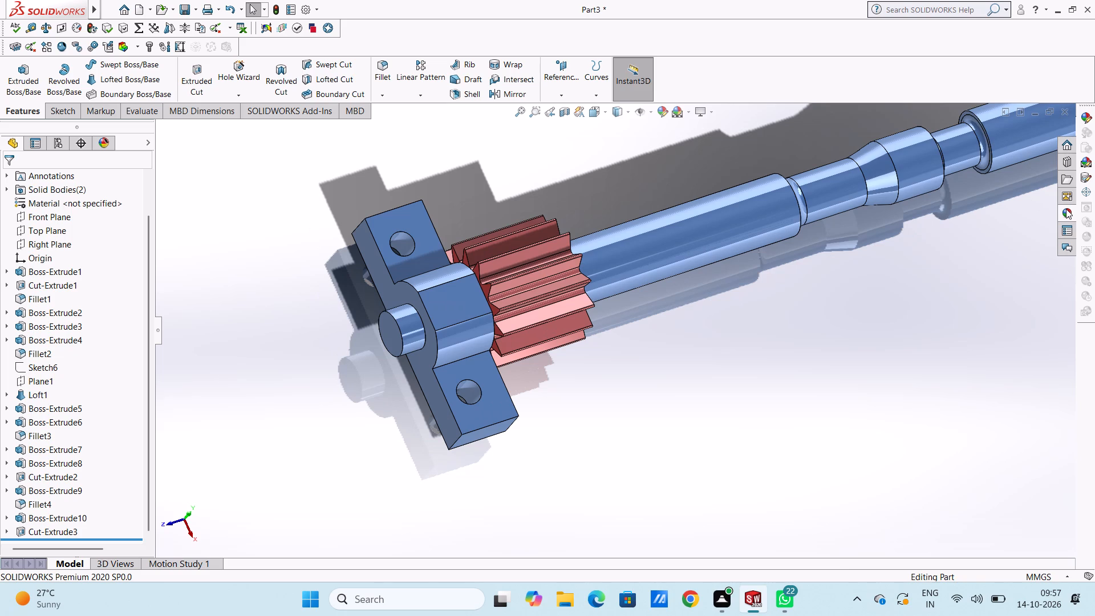
pyautogui.click(1066, 209)
pyautogui.click(893, 174)
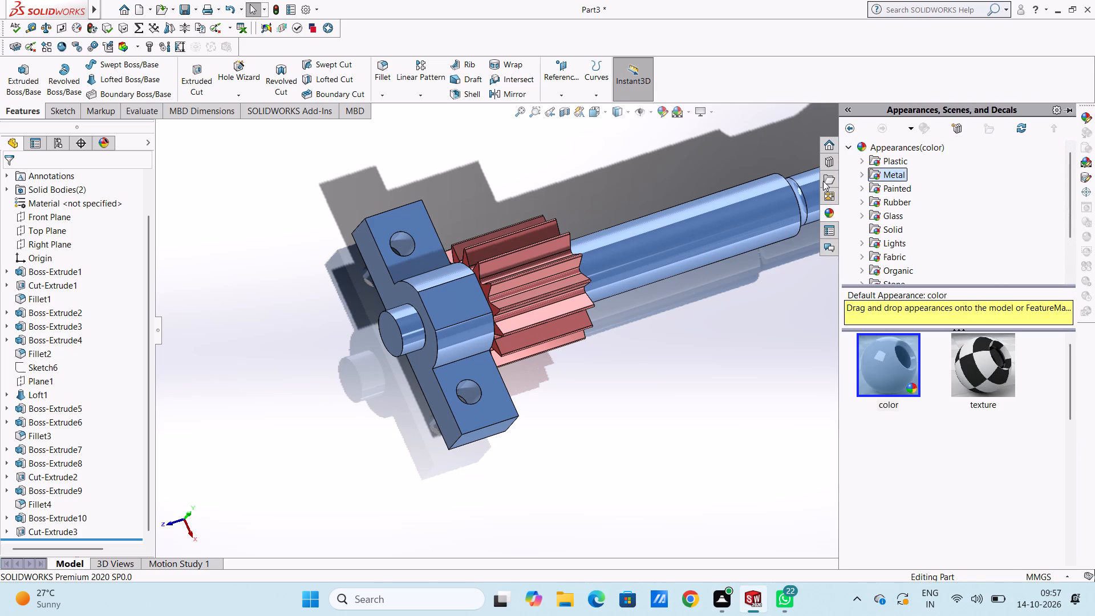
pyautogui.scroll(-7, 419, 253)
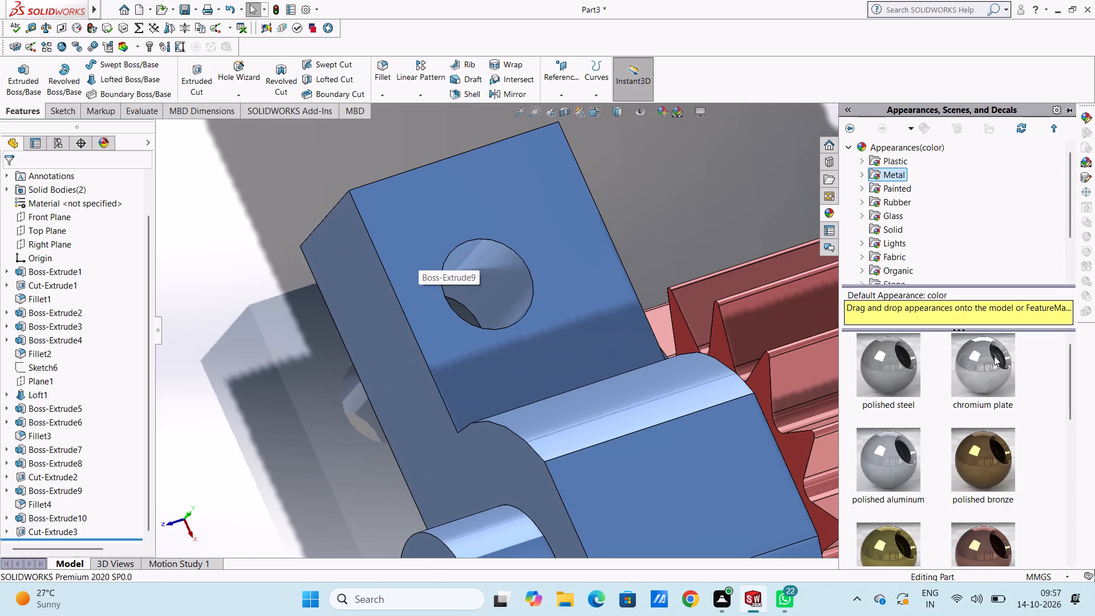
pyautogui.moveTo(980, 364); pyautogui.dragTo(506, 290)
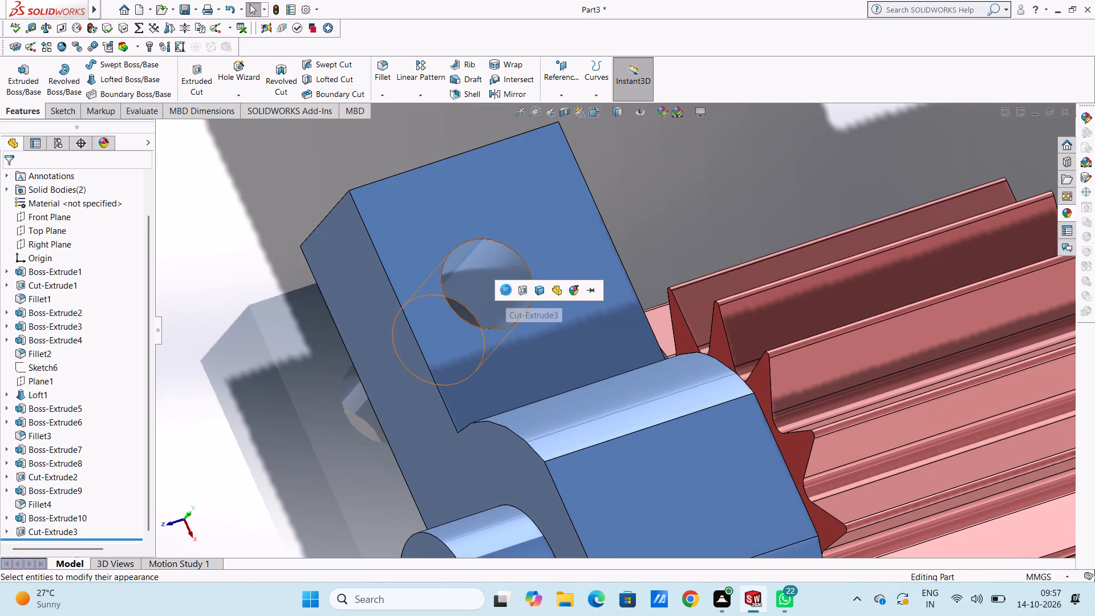
pyautogui.click(520, 287)
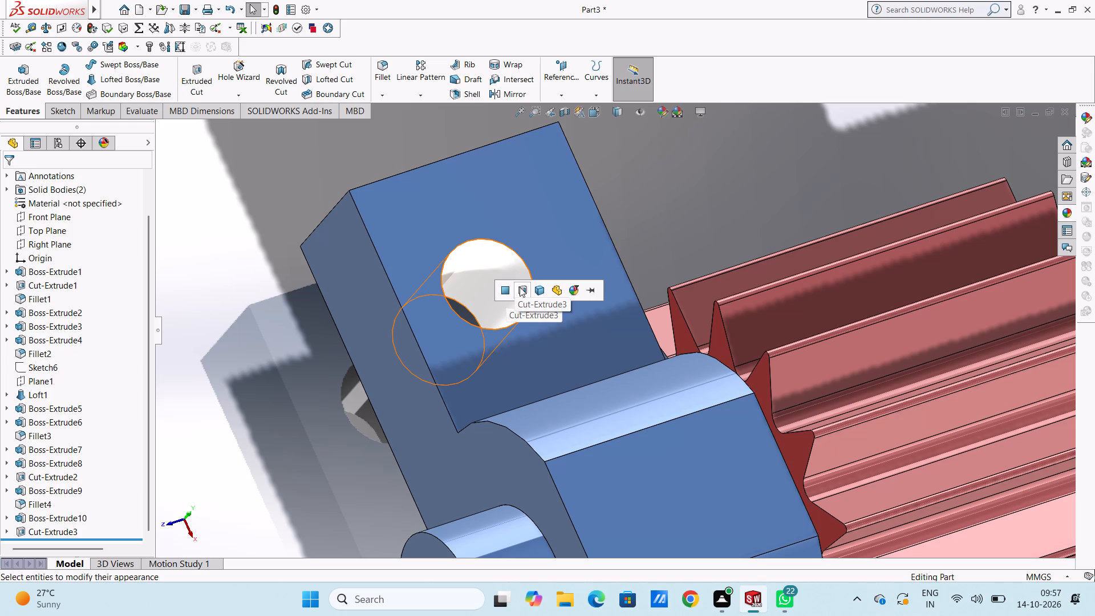
# Examine the coloured shaft, gear and plated mounting holes from several angles.
pyautogui.scroll(9, 559, 309)
pyautogui.scroll(4, 646, 341)
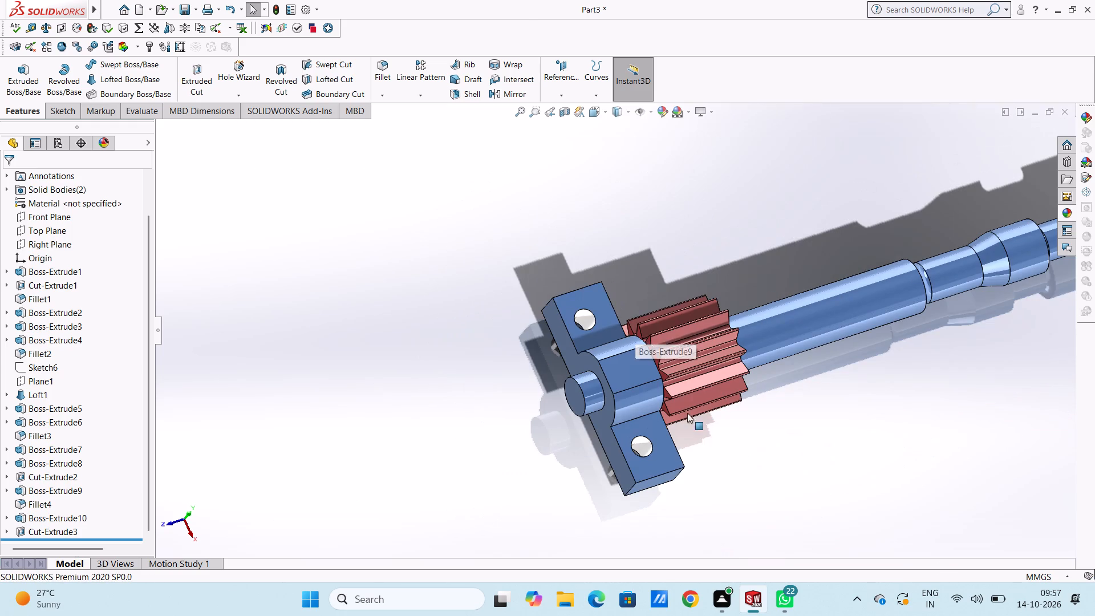
pyautogui.moveTo(732, 464); pyautogui.dragTo(741, 387, button='middle')
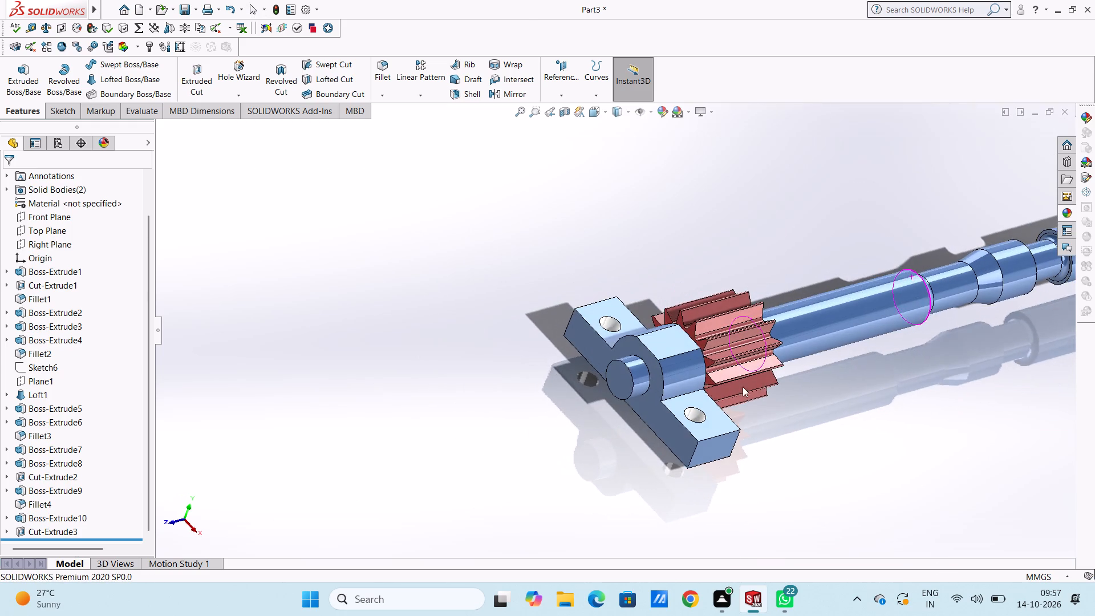
pyautogui.scroll(-1, 848, 278)
pyautogui.scroll(4, 848, 278)
pyautogui.scroll(-1, 902, 300)
pyautogui.scroll(1, 879, 307)
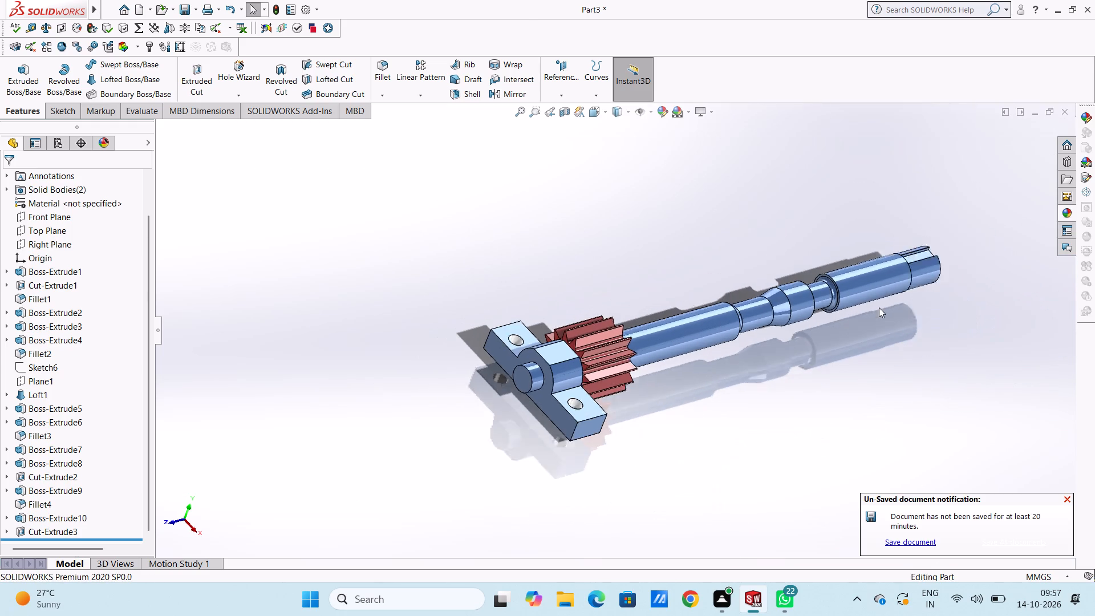
pyautogui.scroll(2, 879, 307)
pyautogui.moveTo(656, 402); pyautogui.dragTo(671, 384, button='middle')
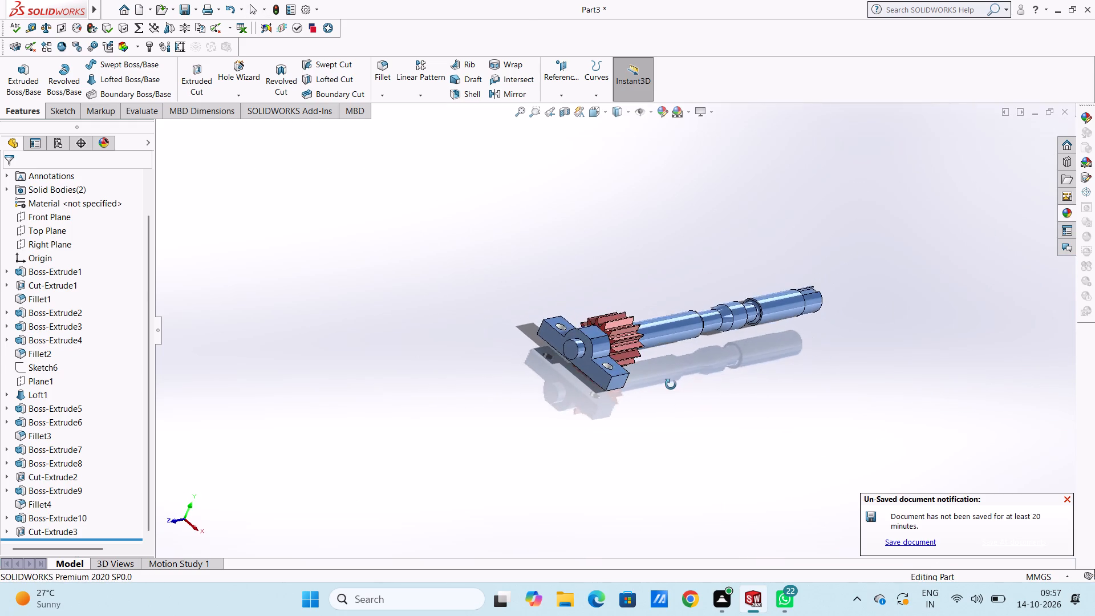
pyautogui.moveTo(671, 384); pyautogui.dragTo(655, 383, button='middle')
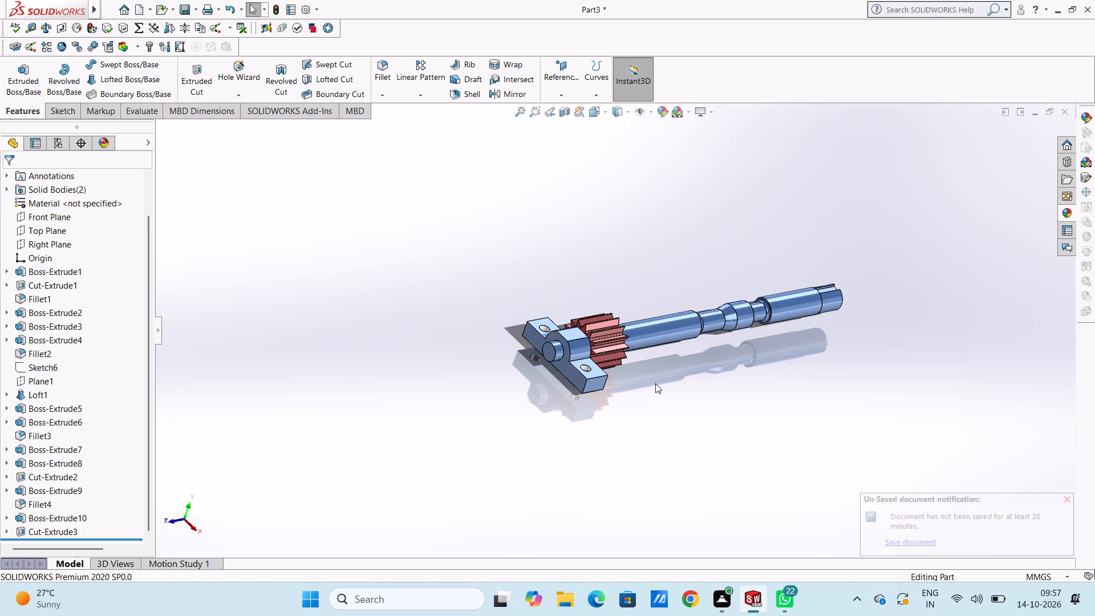
pyautogui.press('Escape')
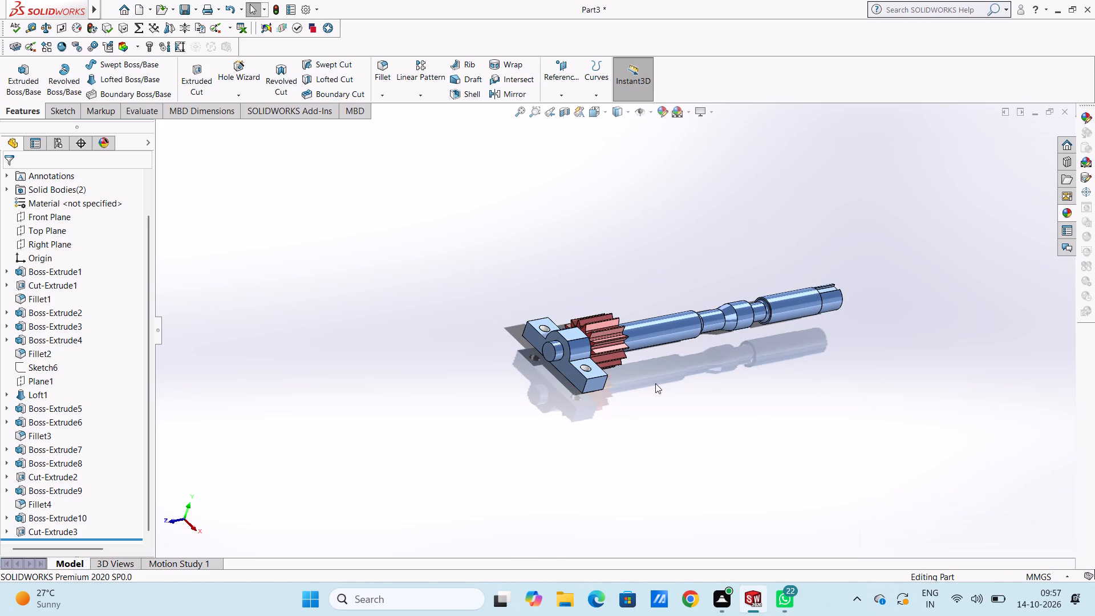
# With the model in isometric view, save the part as 350mm stepped drive shaft assembly in the Documents folder.
pyautogui.hotkey('ctrl', '7')
pyautogui.hotkey('ctrl', 's')
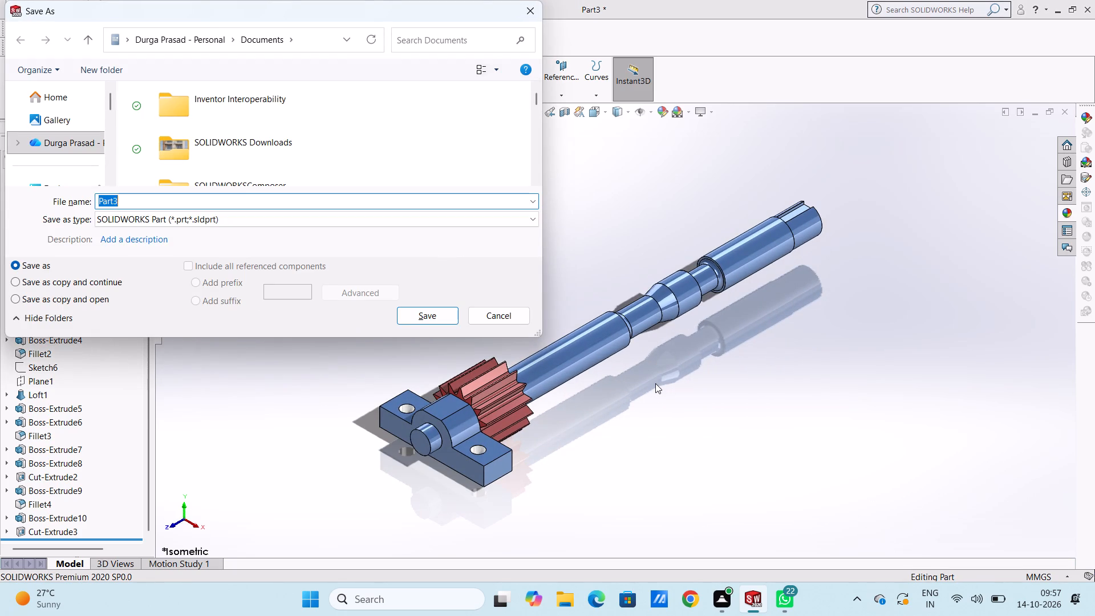
pyautogui.write('350')
pyautogui.write('mm')
pyautogui.press('space')
pyautogui.write('steooed')
pyautogui.press('space')
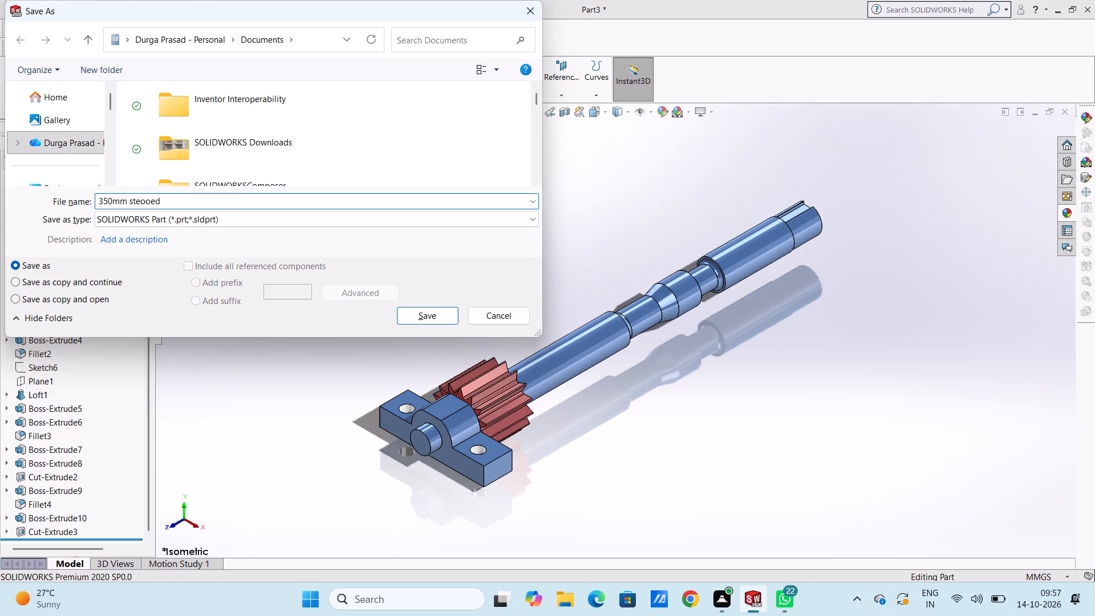
pyautogui.press('BackSpace')
pyautogui.press('BackSpace')
pyautogui.press('BackSpace')
pyautogui.press('BackSpace')
pyautogui.press('BackSpace')
pyautogui.write('pped drive')
pyautogui.press('space')
pyautogui.write('shaft')
pyautogui.press('space')
pyautogui.write('asse')
pyautogui.write('mbly')
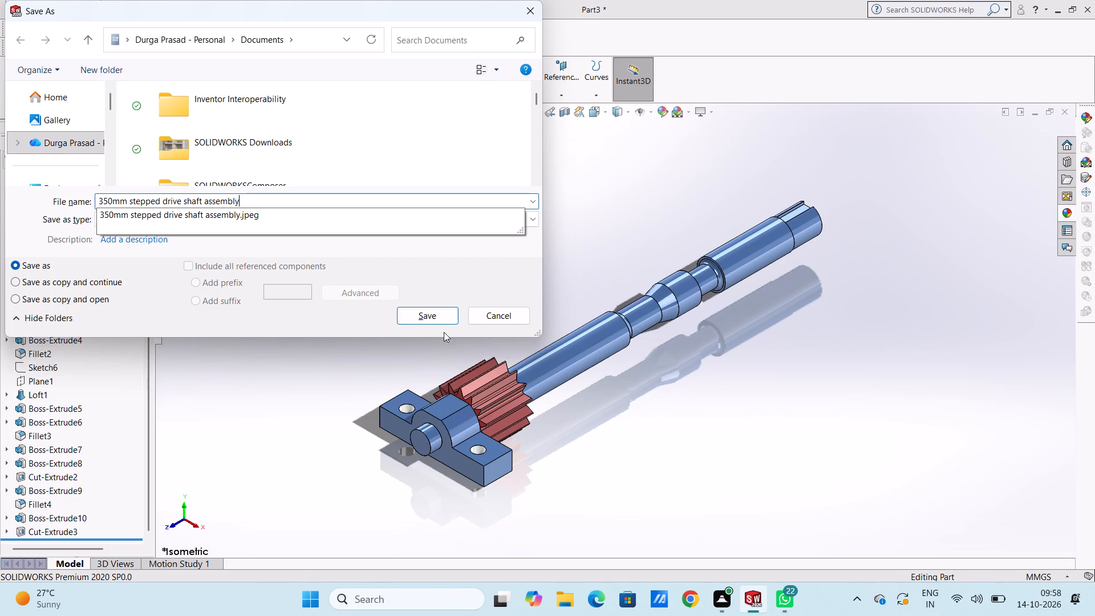
pyautogui.click(431, 313)
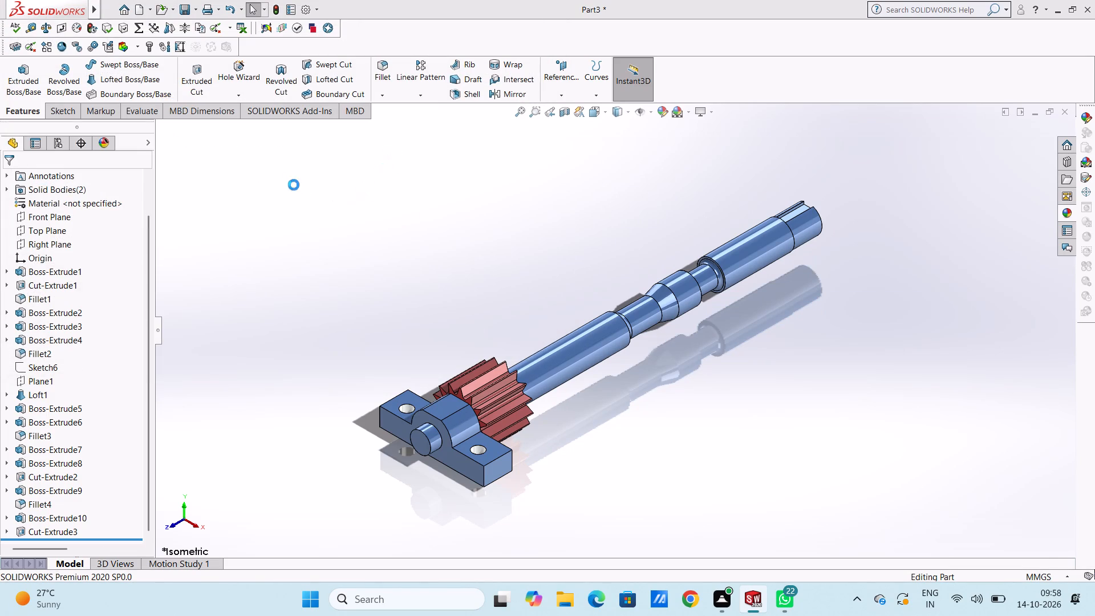
# Save a copy of the part in Adobe Portable Document Format (*.pdf) under the same file name.
pyautogui.click(198, 6)
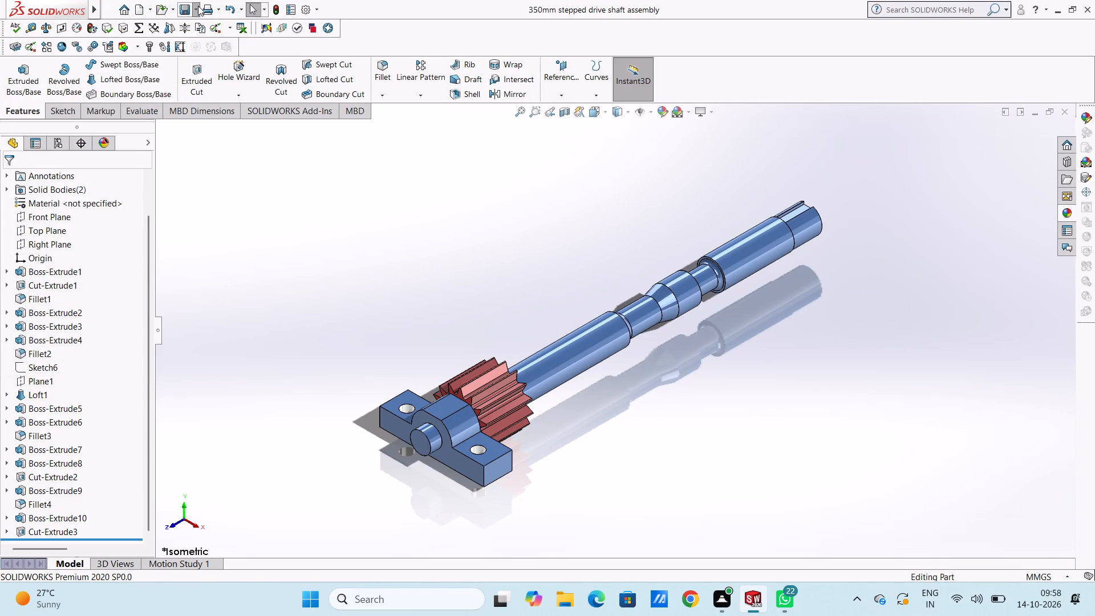
pyautogui.click(208, 39)
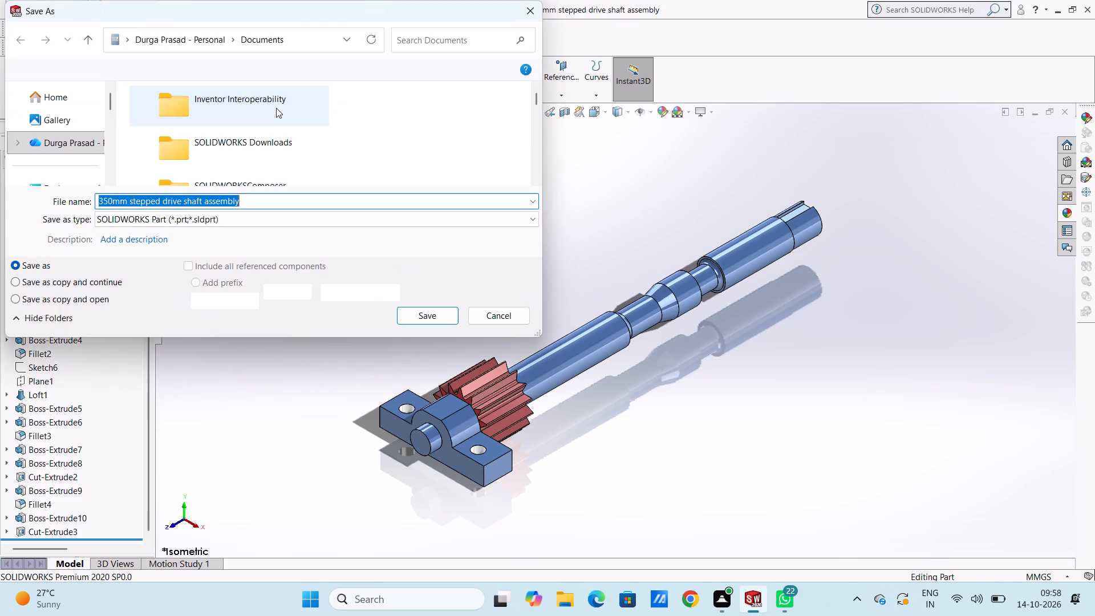
pyautogui.click(246, 214)
pyautogui.click(247, 318)
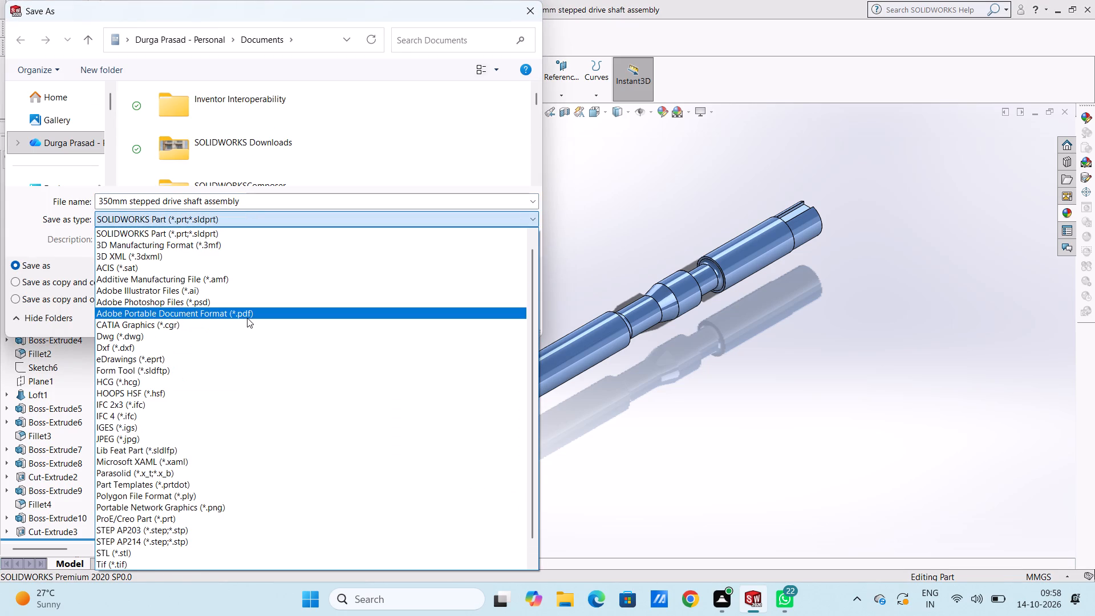
pyautogui.click(408, 337)
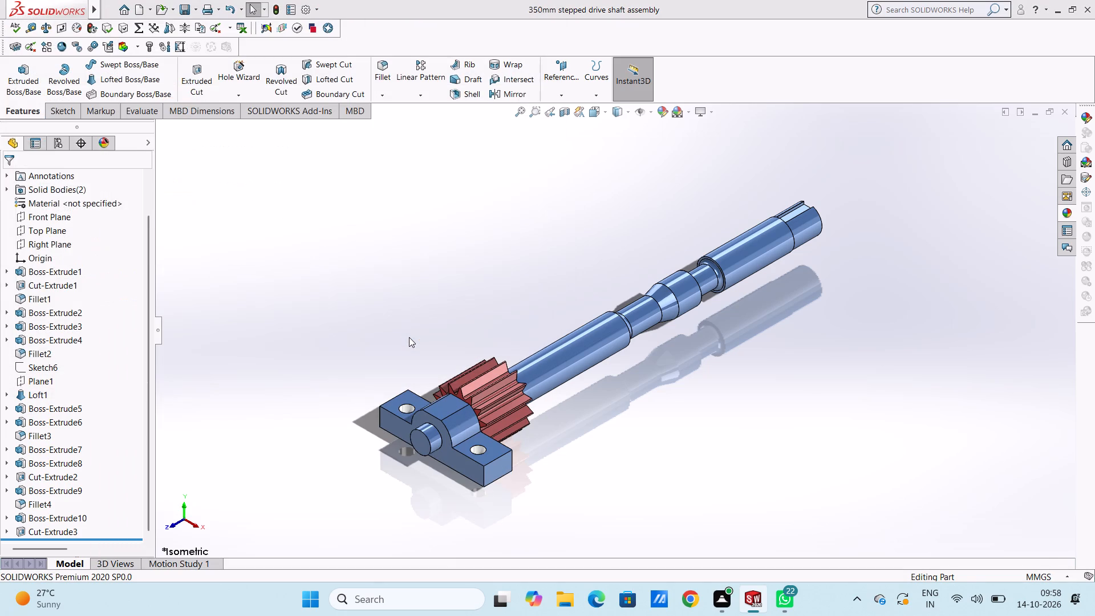